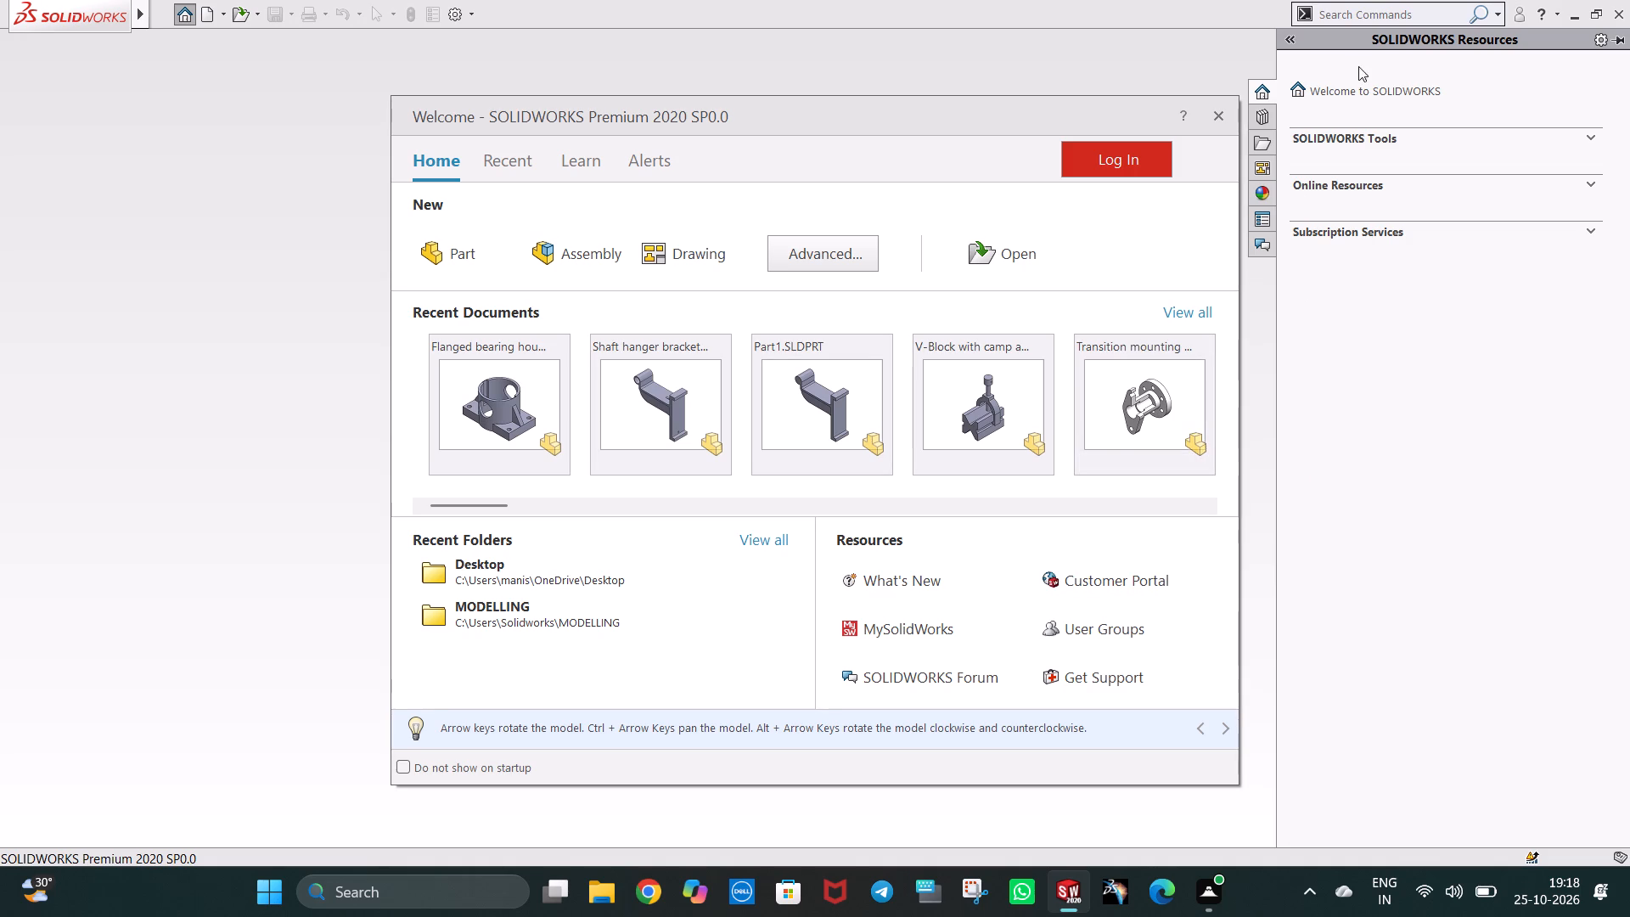
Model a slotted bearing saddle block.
Dismiss the Welcome window and collapse the SOLIDWORKS Resources pane to leave an empty workspace.
click(1221, 113)
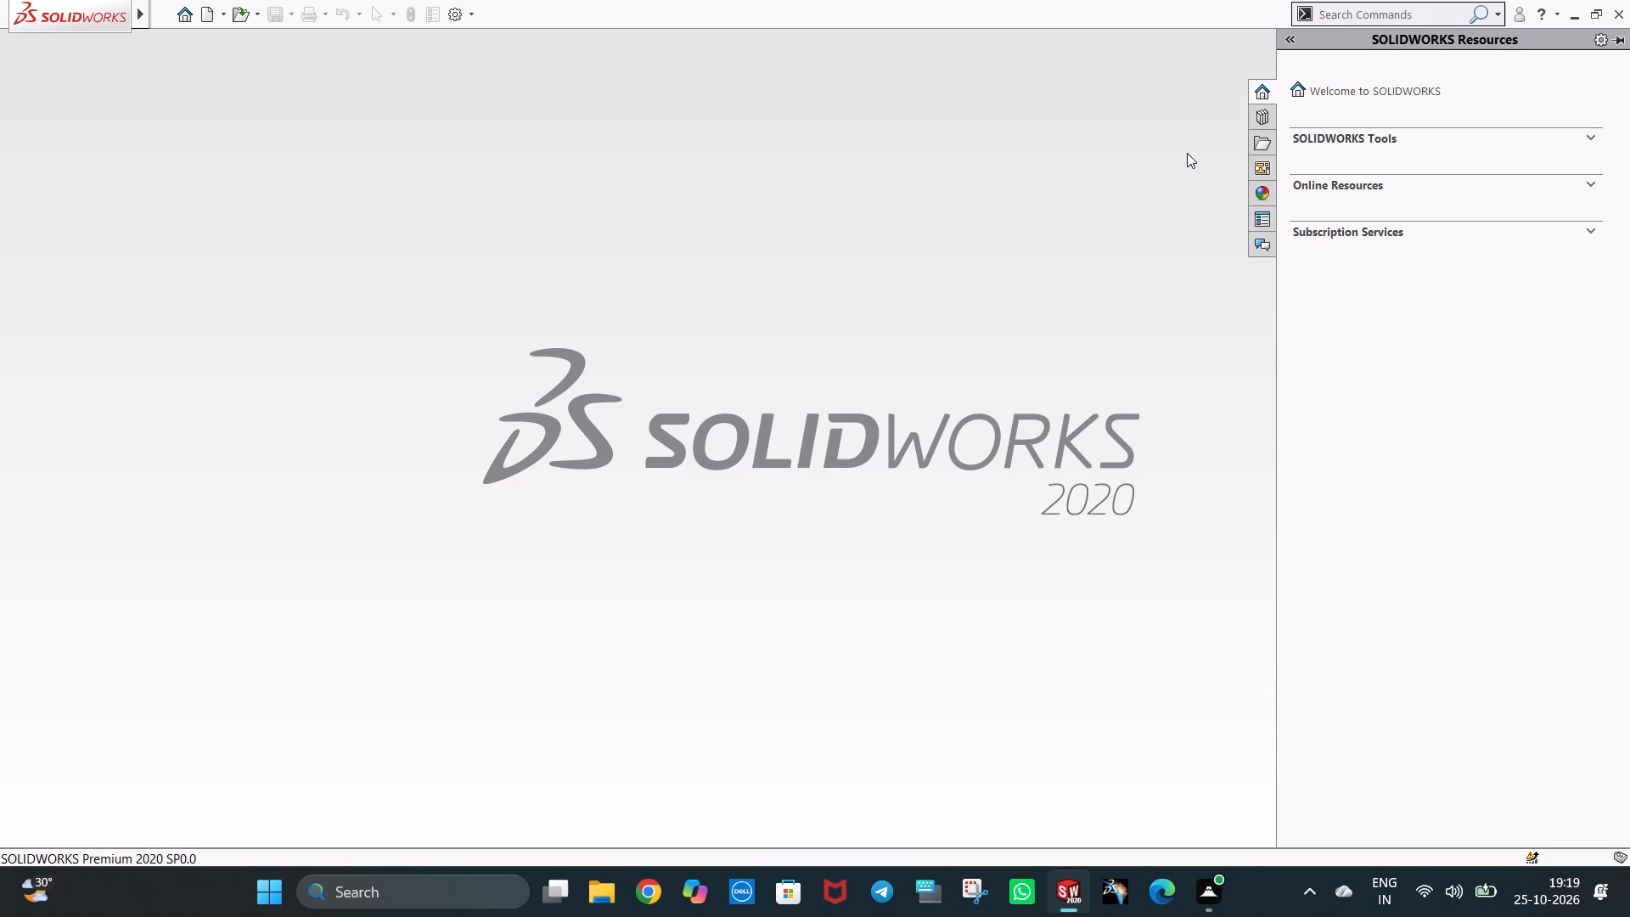
click(1187, 153)
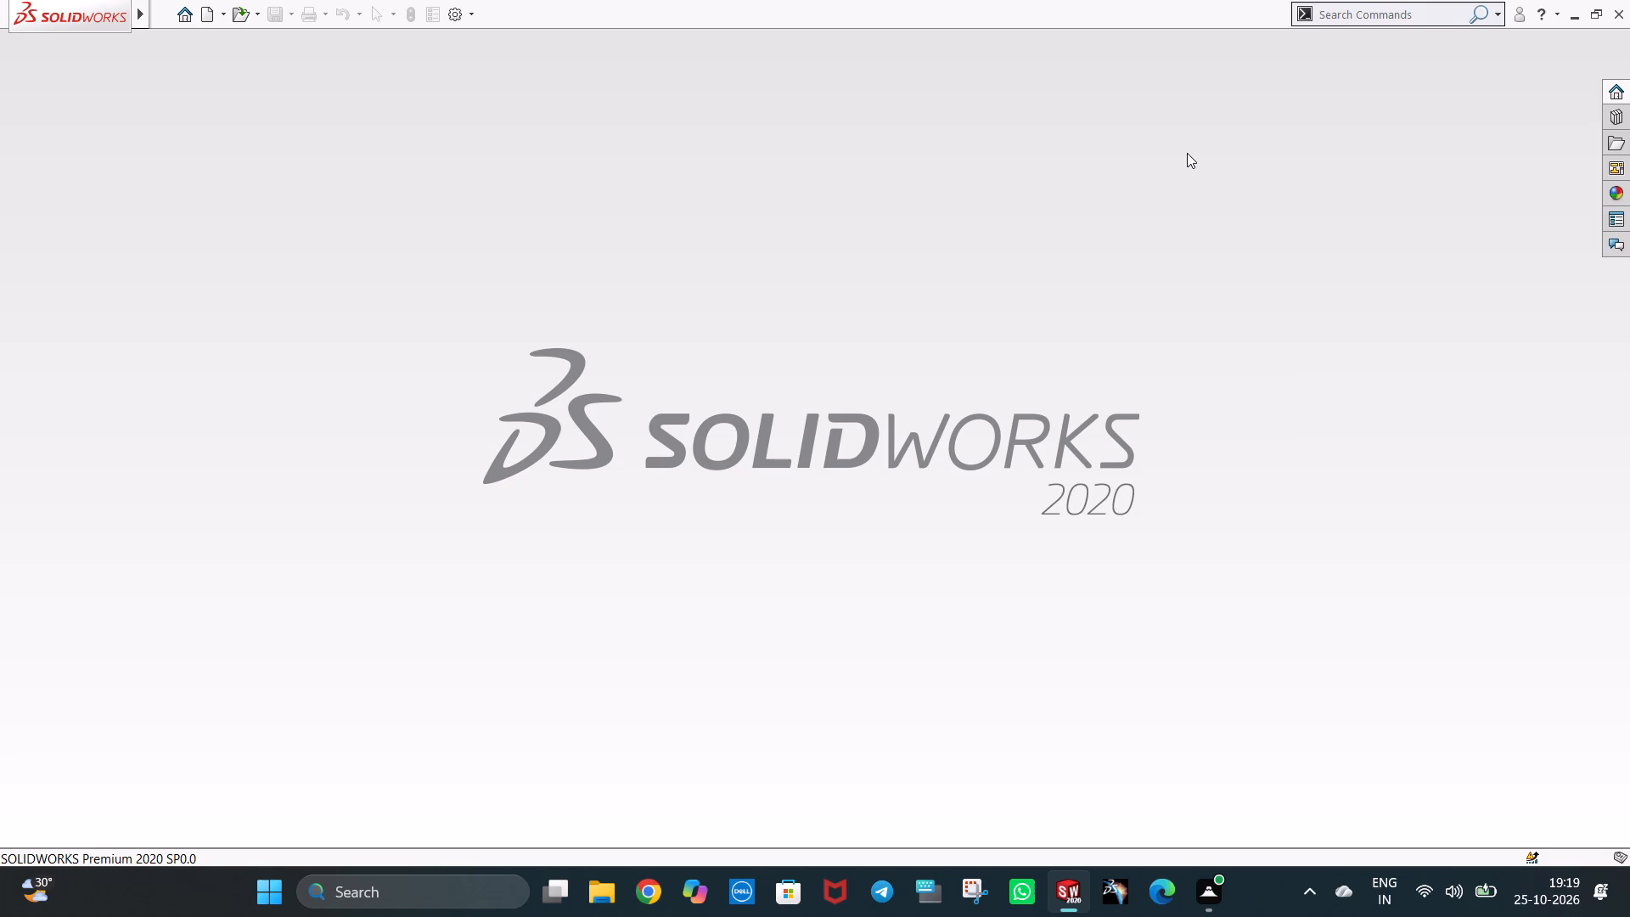
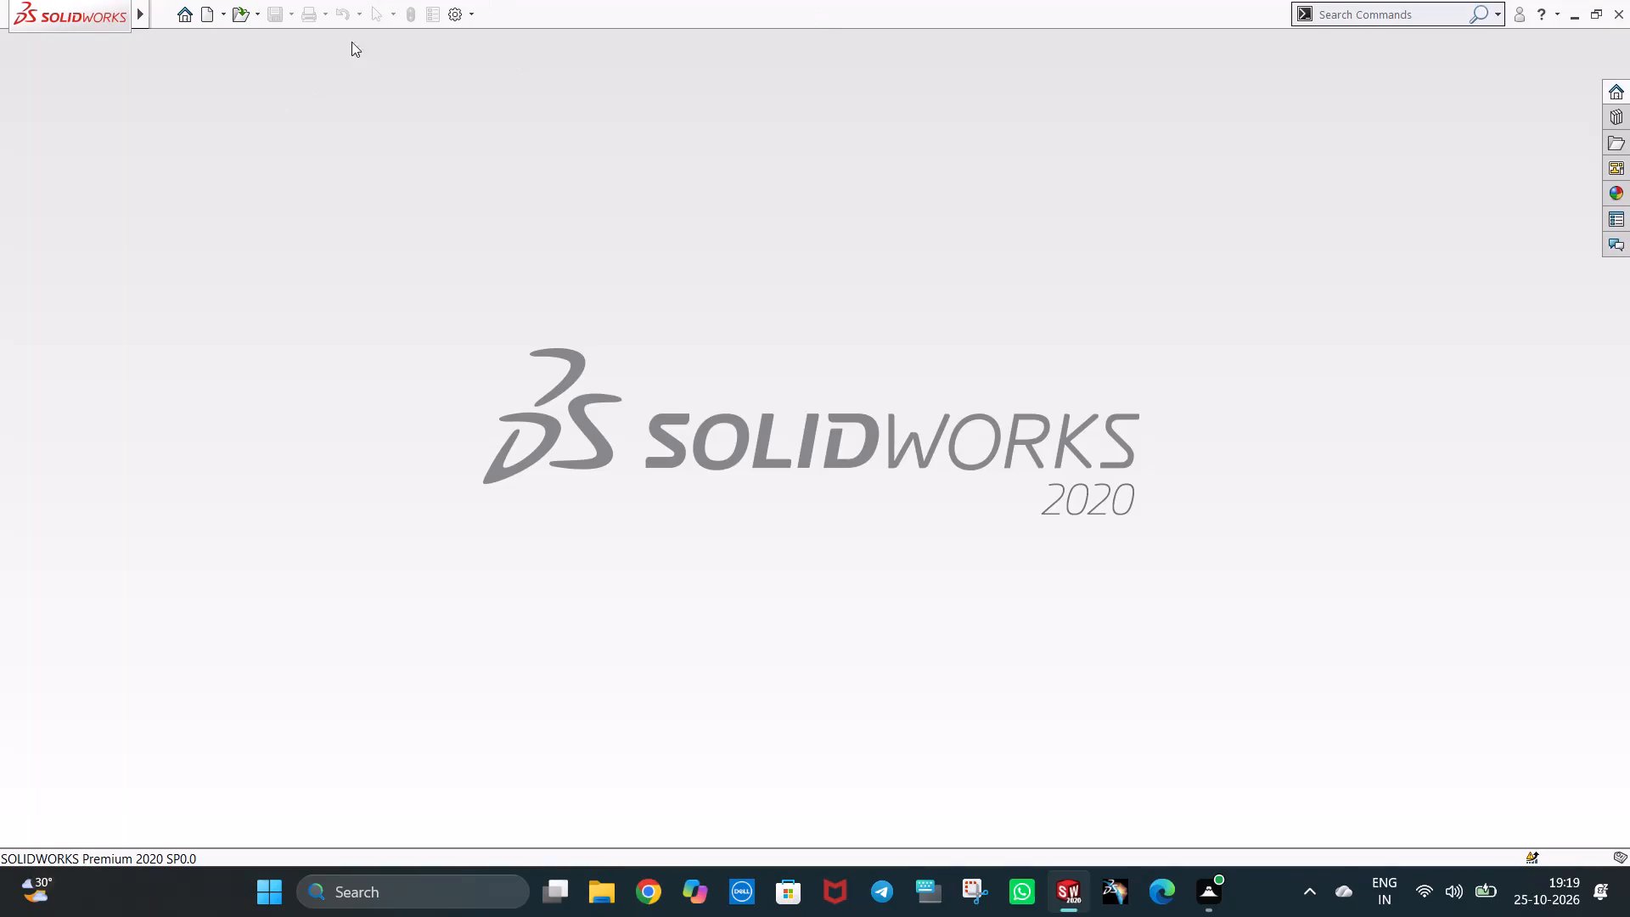
Create a new part document.
click(199, 11)
click(689, 669)
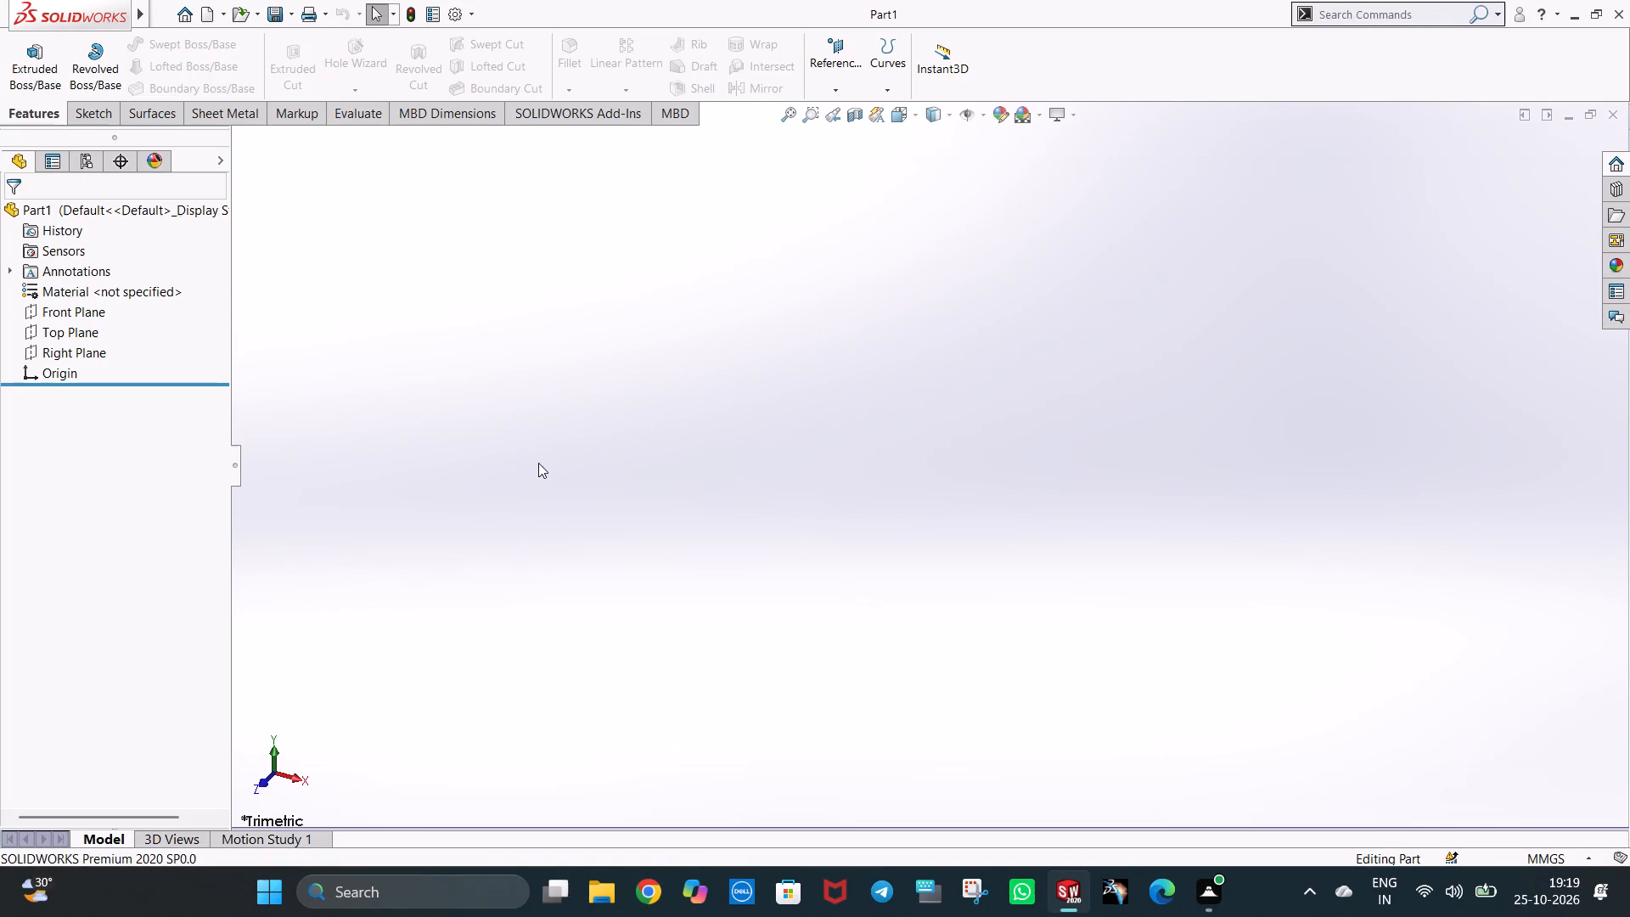
Sketch a center rectangle about 119 by 27 mm on the Front Plane, centred on the origin.
click(69, 322)
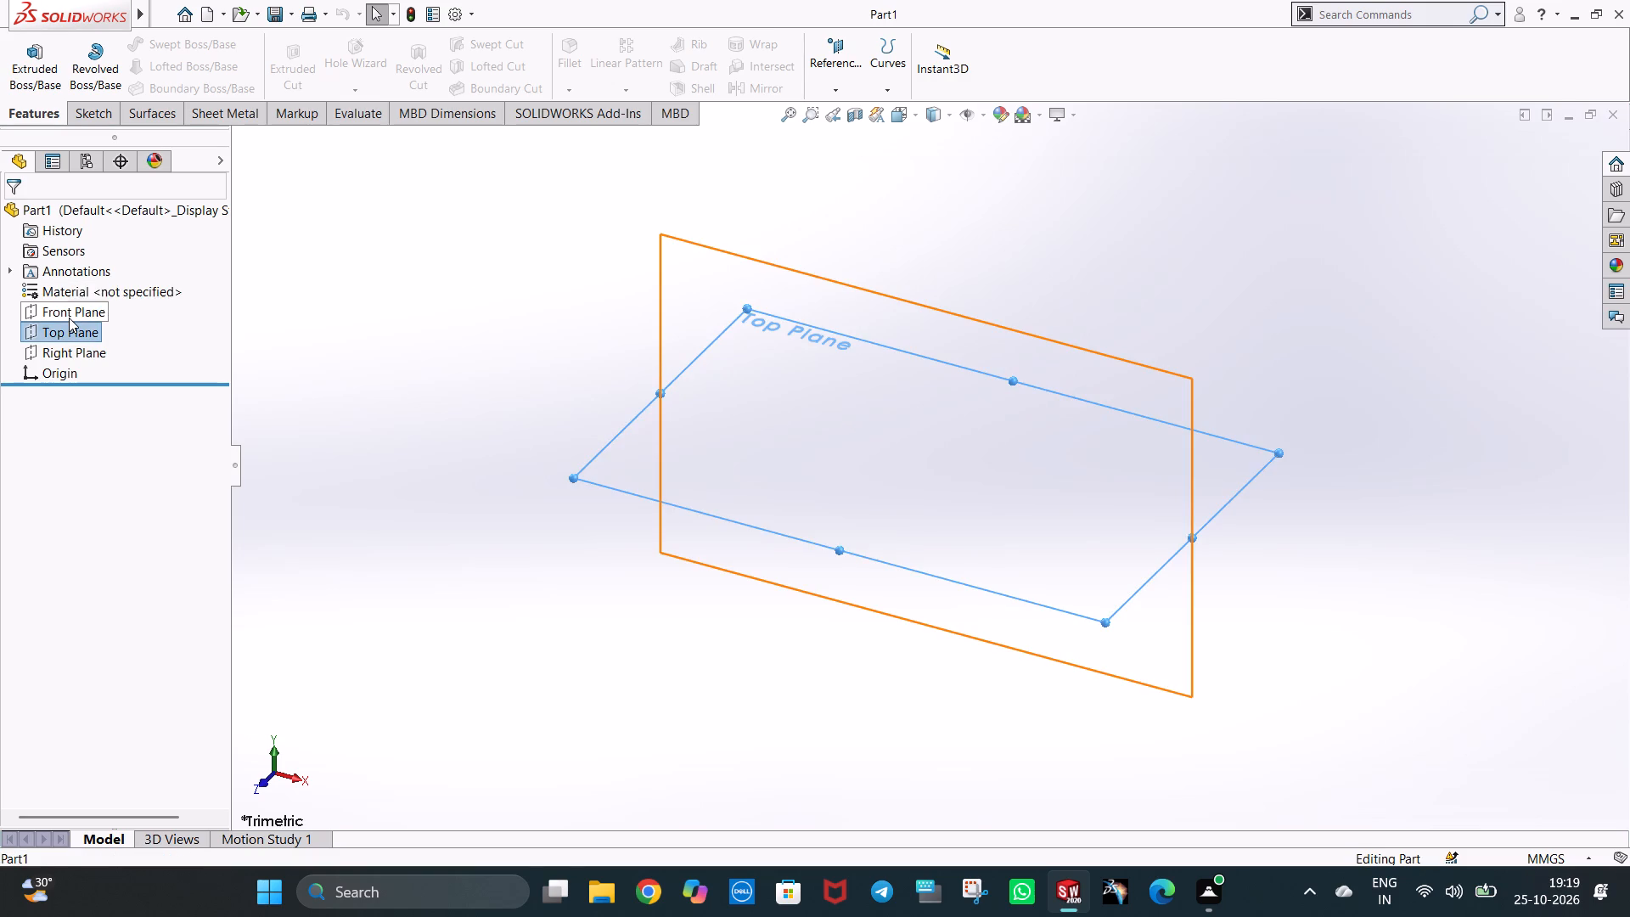
click(69, 318)
click(75, 290)
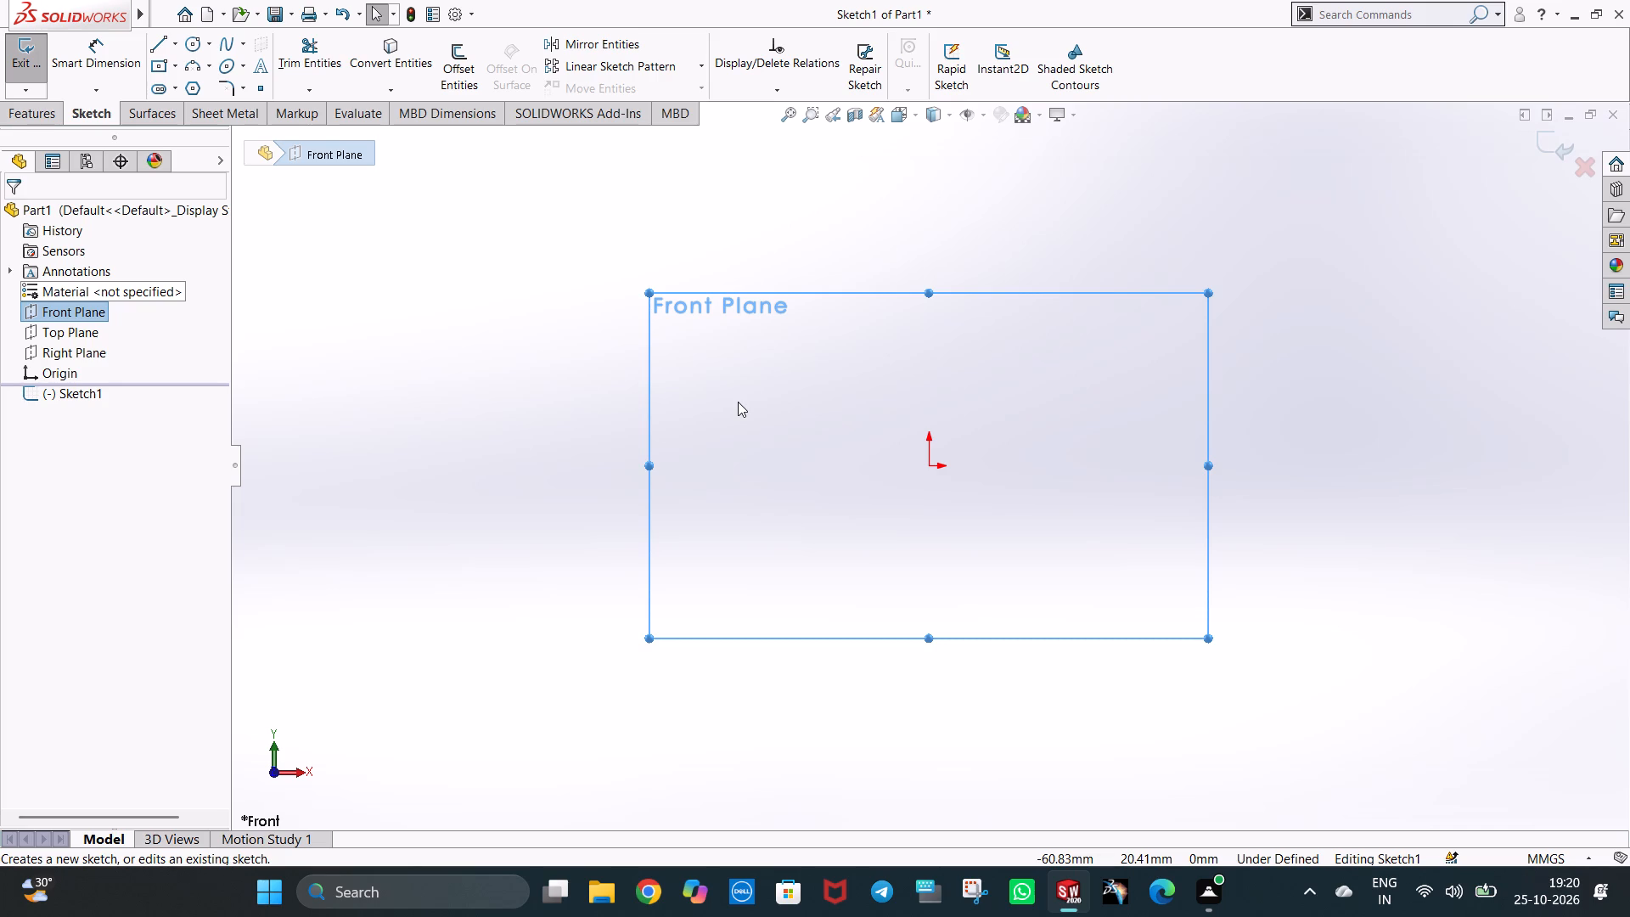
click(161, 67)
click(930, 468)
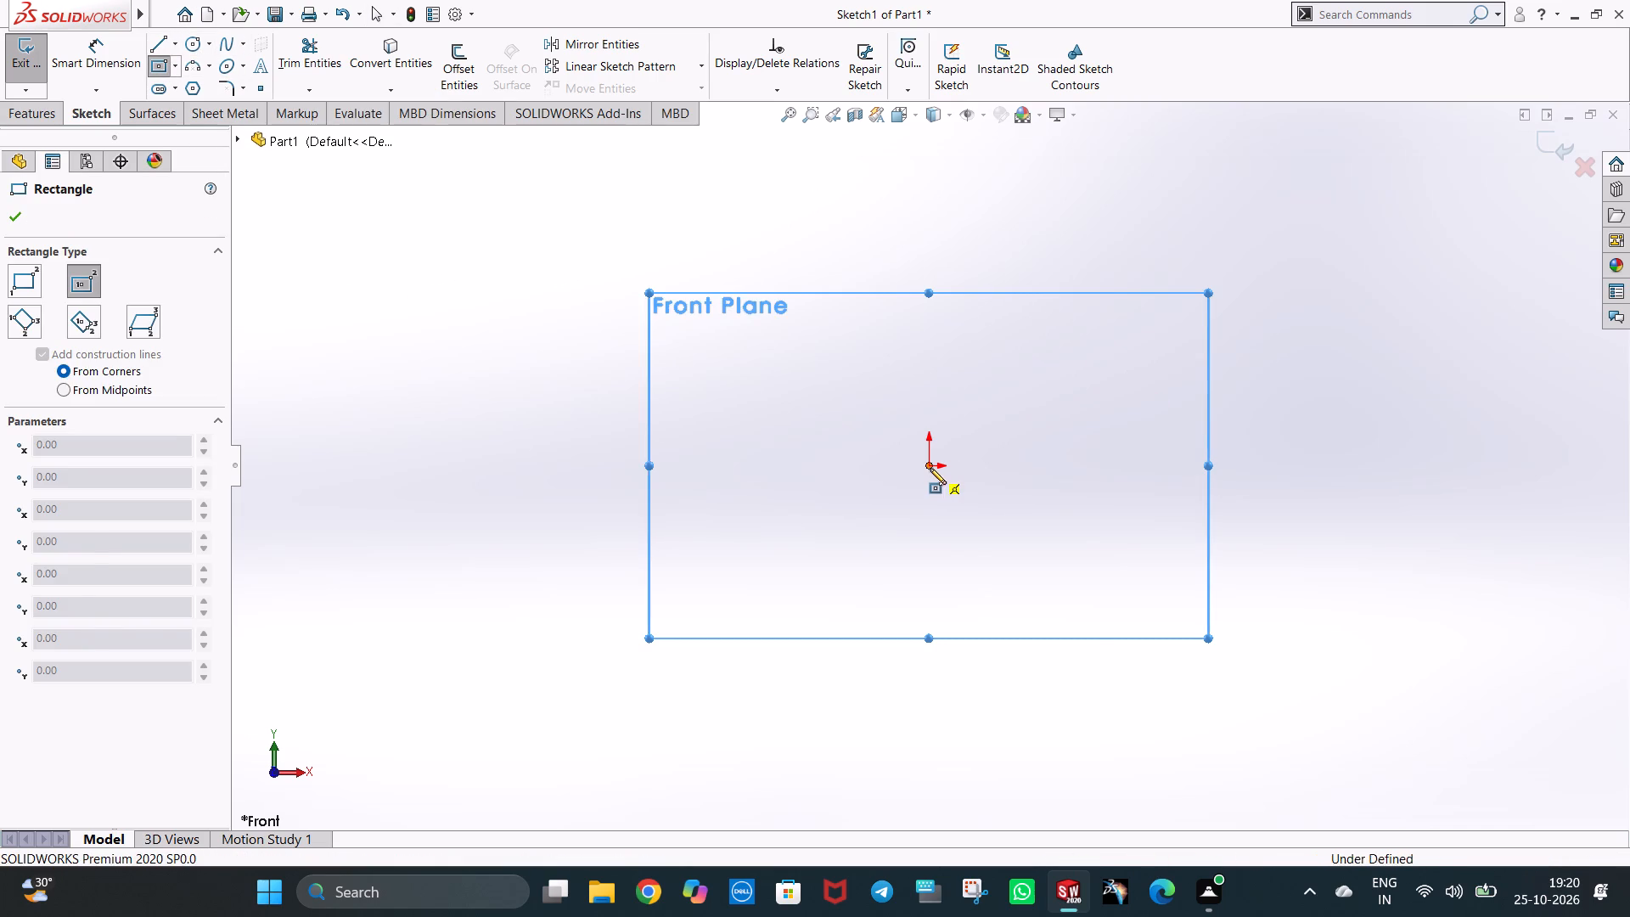
click(1116, 508)
key(Escape)
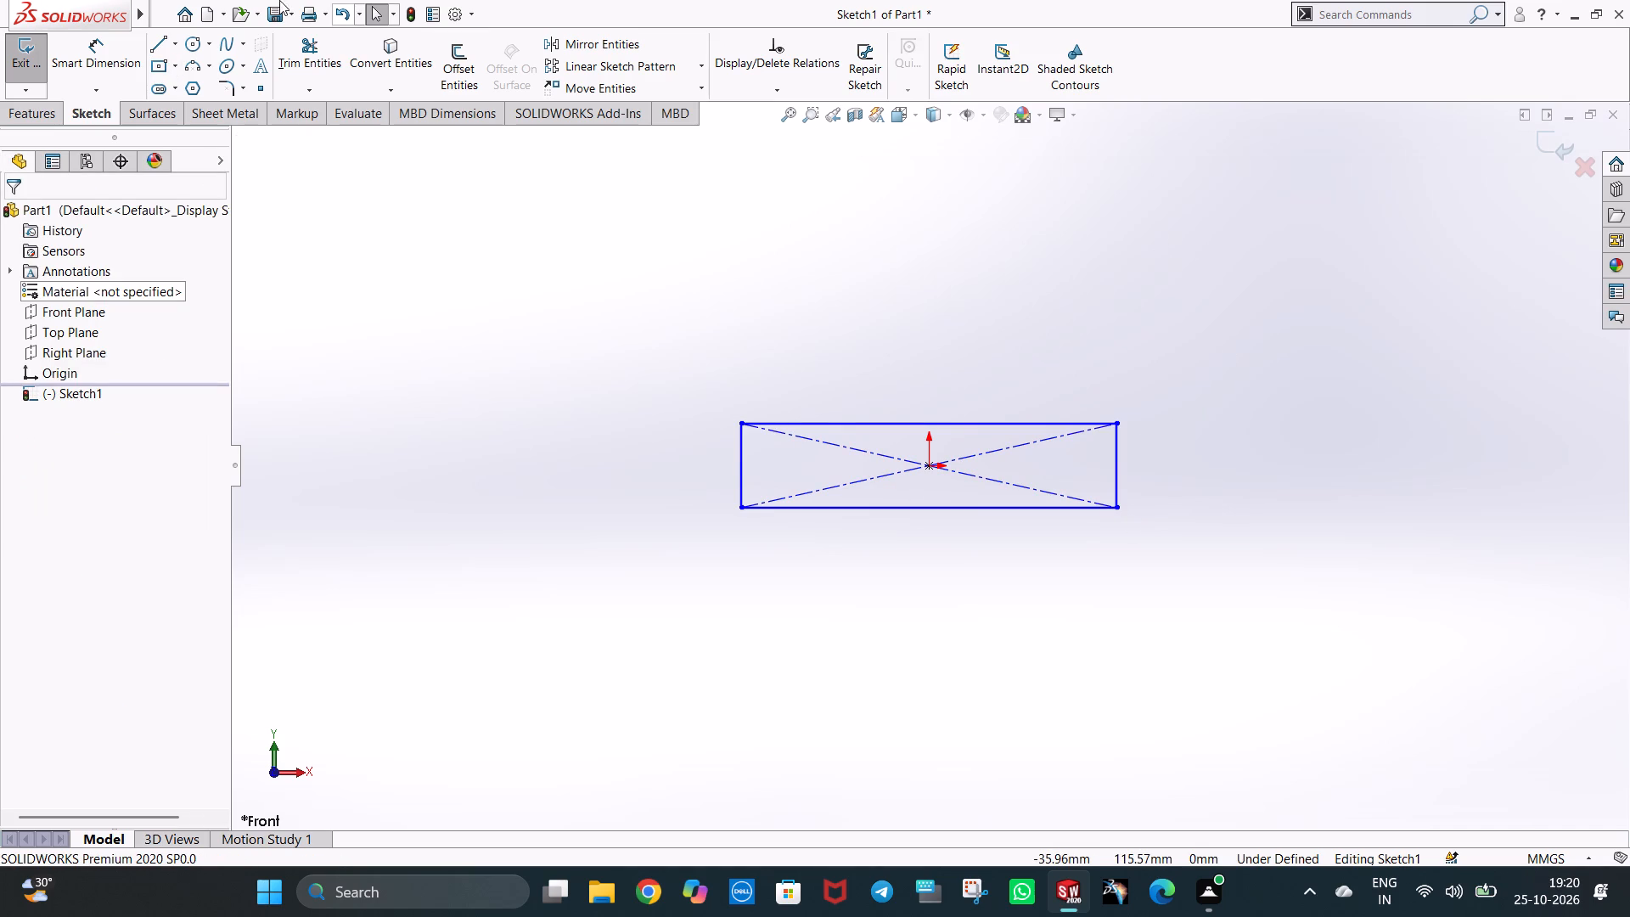
Sketch a circle of radius 20 mm centred on the midpoint of the rectangle's bottom edge.
click(188, 42)
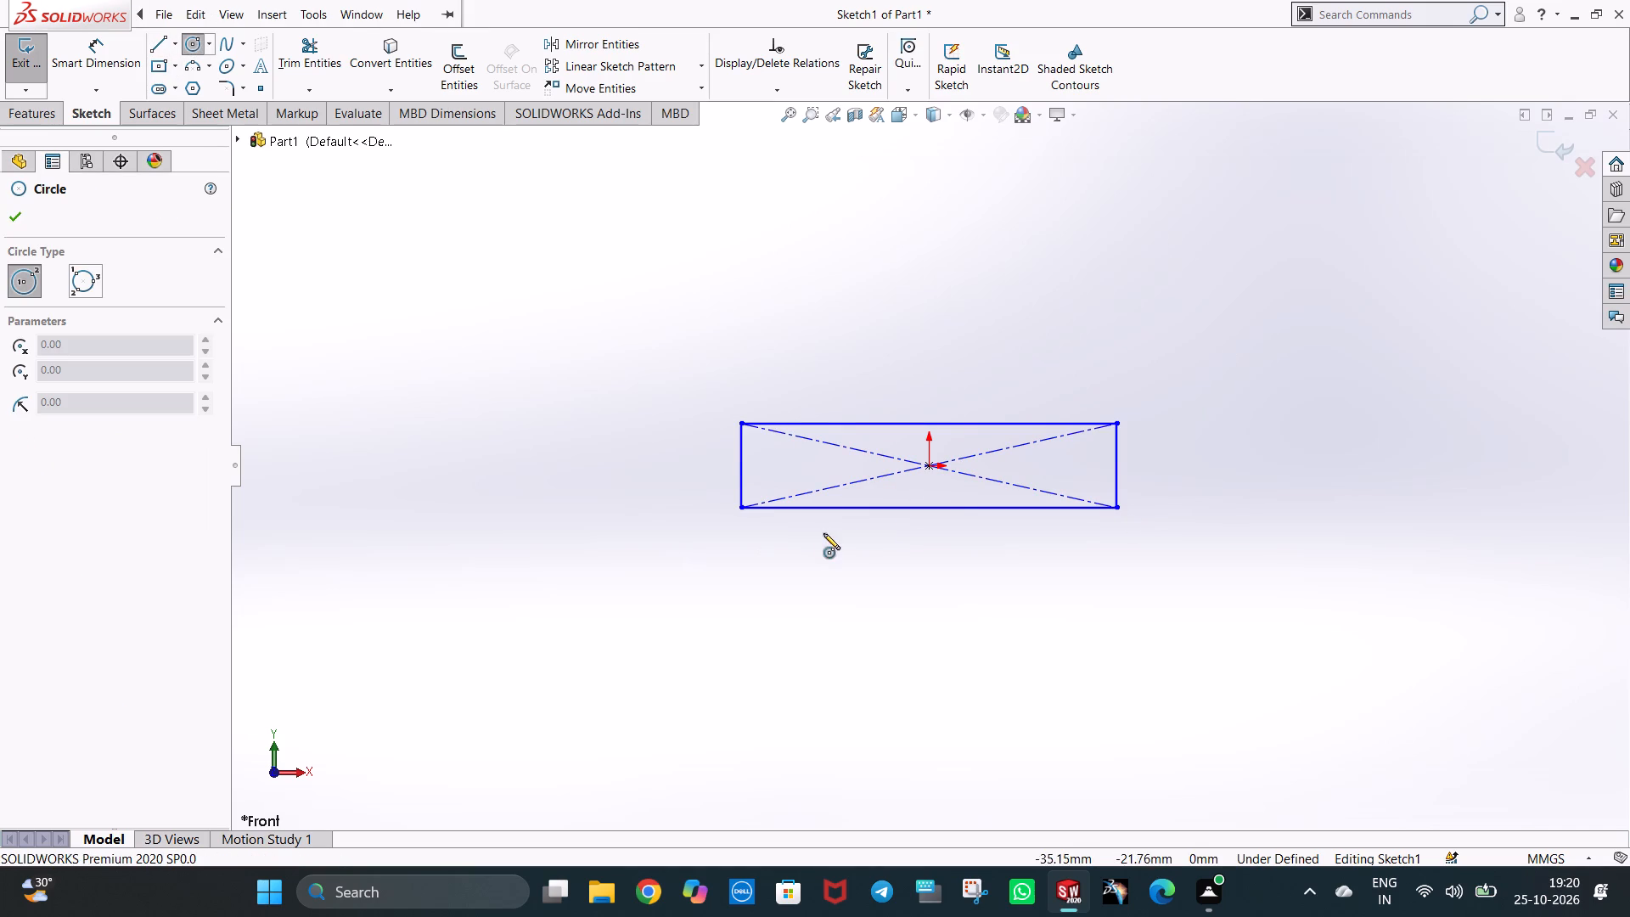
click(930, 509)
click(976, 571)
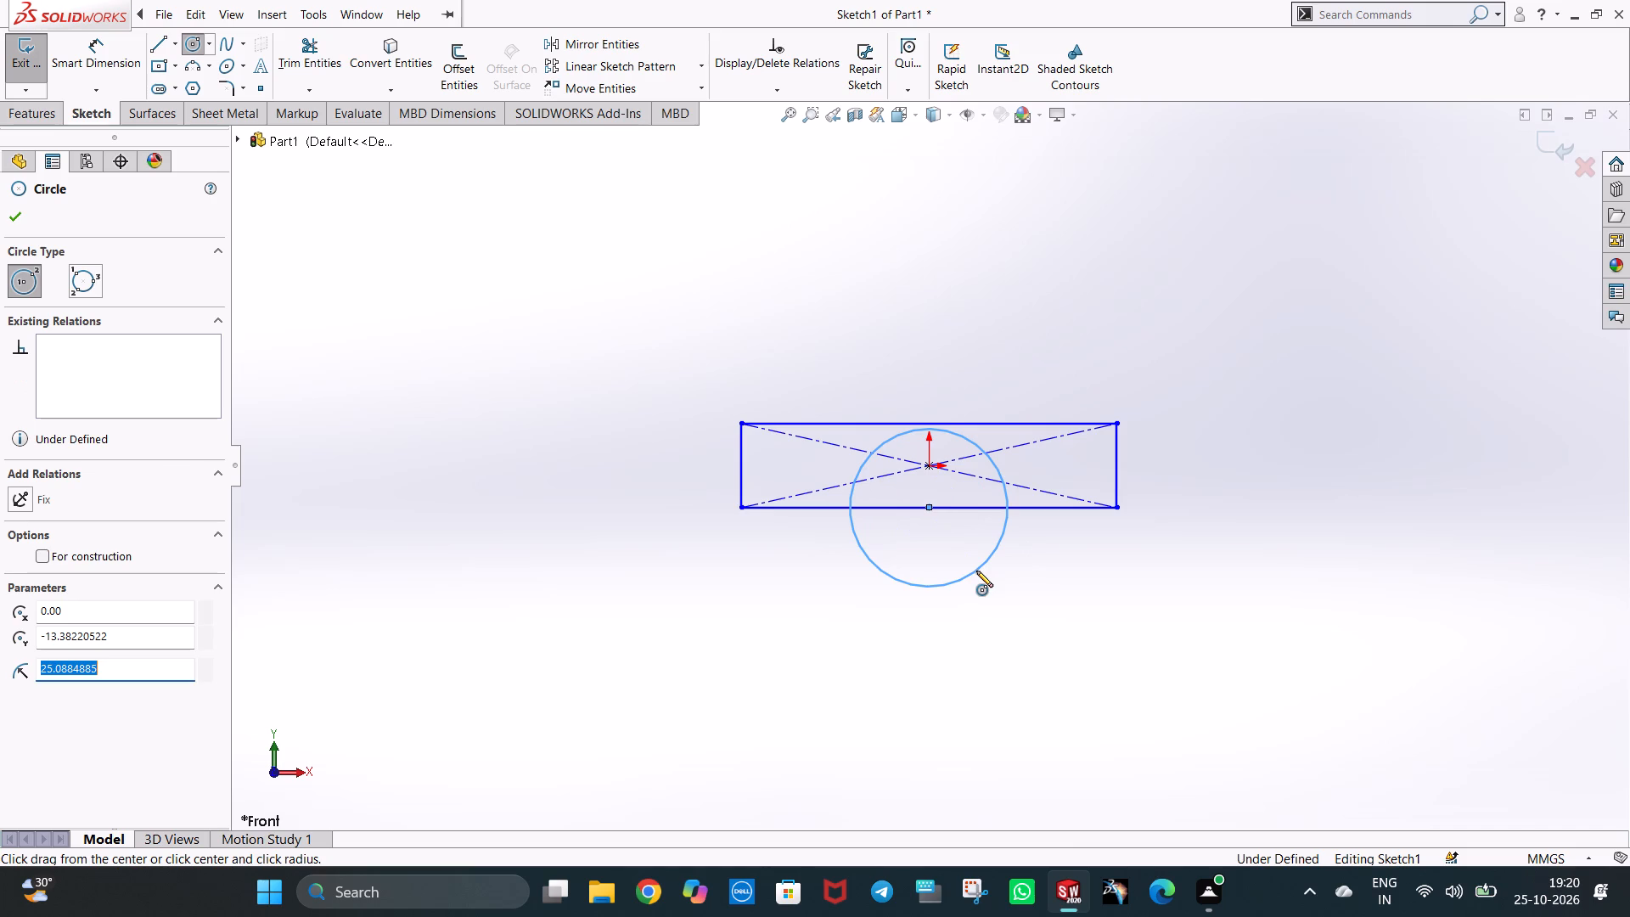
text(20)
key(Return)
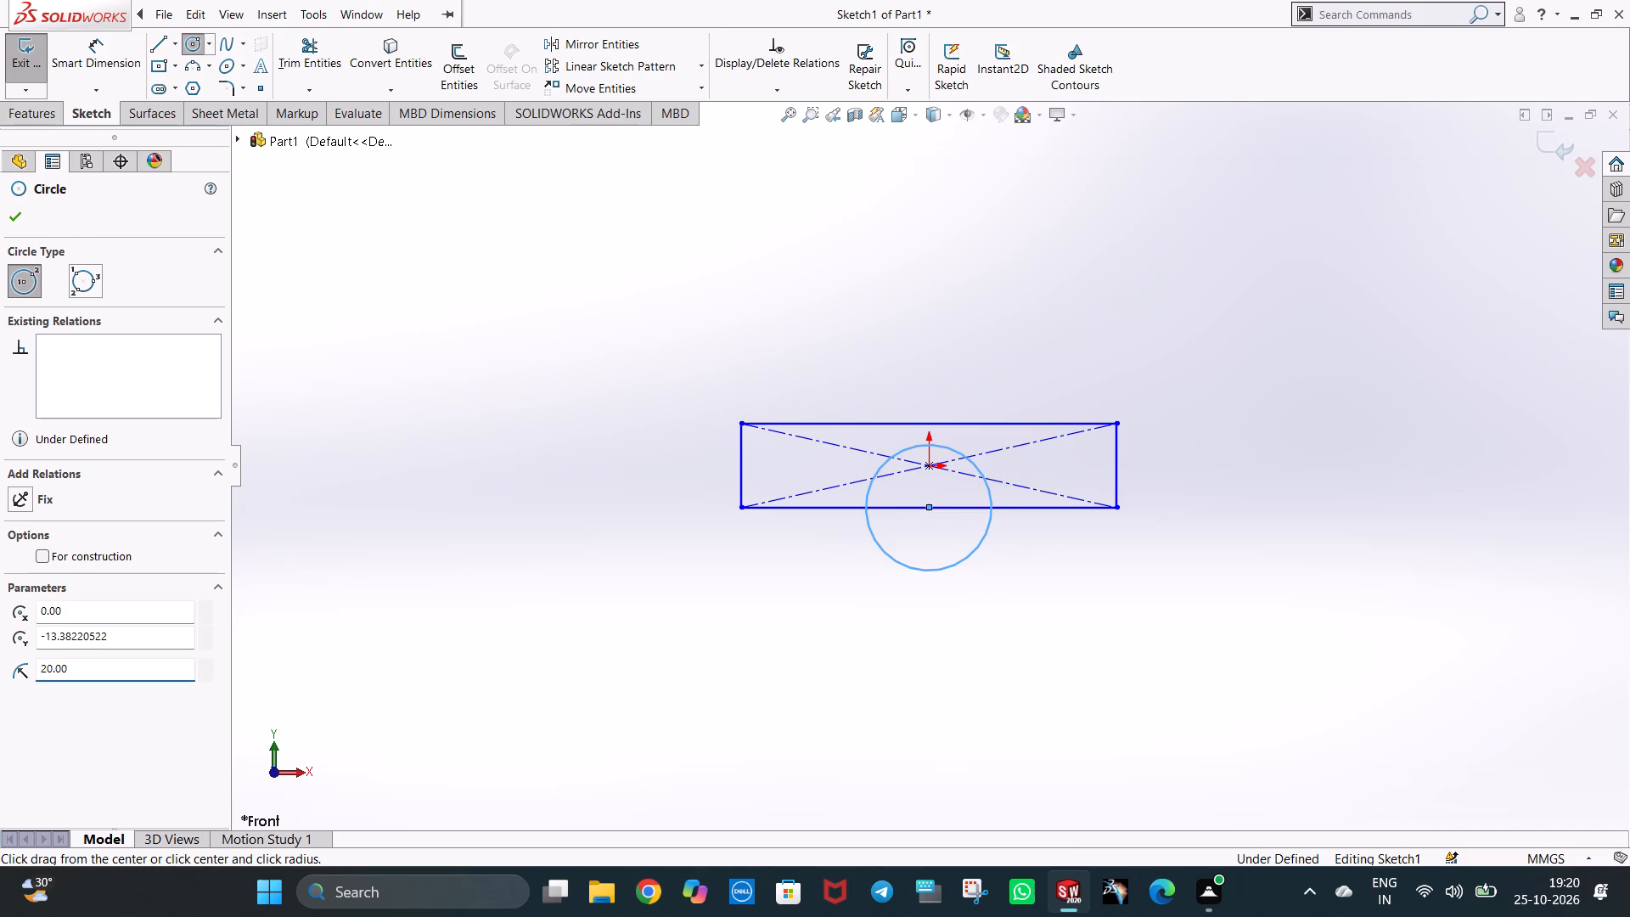
key(Escape)
key(Escape)
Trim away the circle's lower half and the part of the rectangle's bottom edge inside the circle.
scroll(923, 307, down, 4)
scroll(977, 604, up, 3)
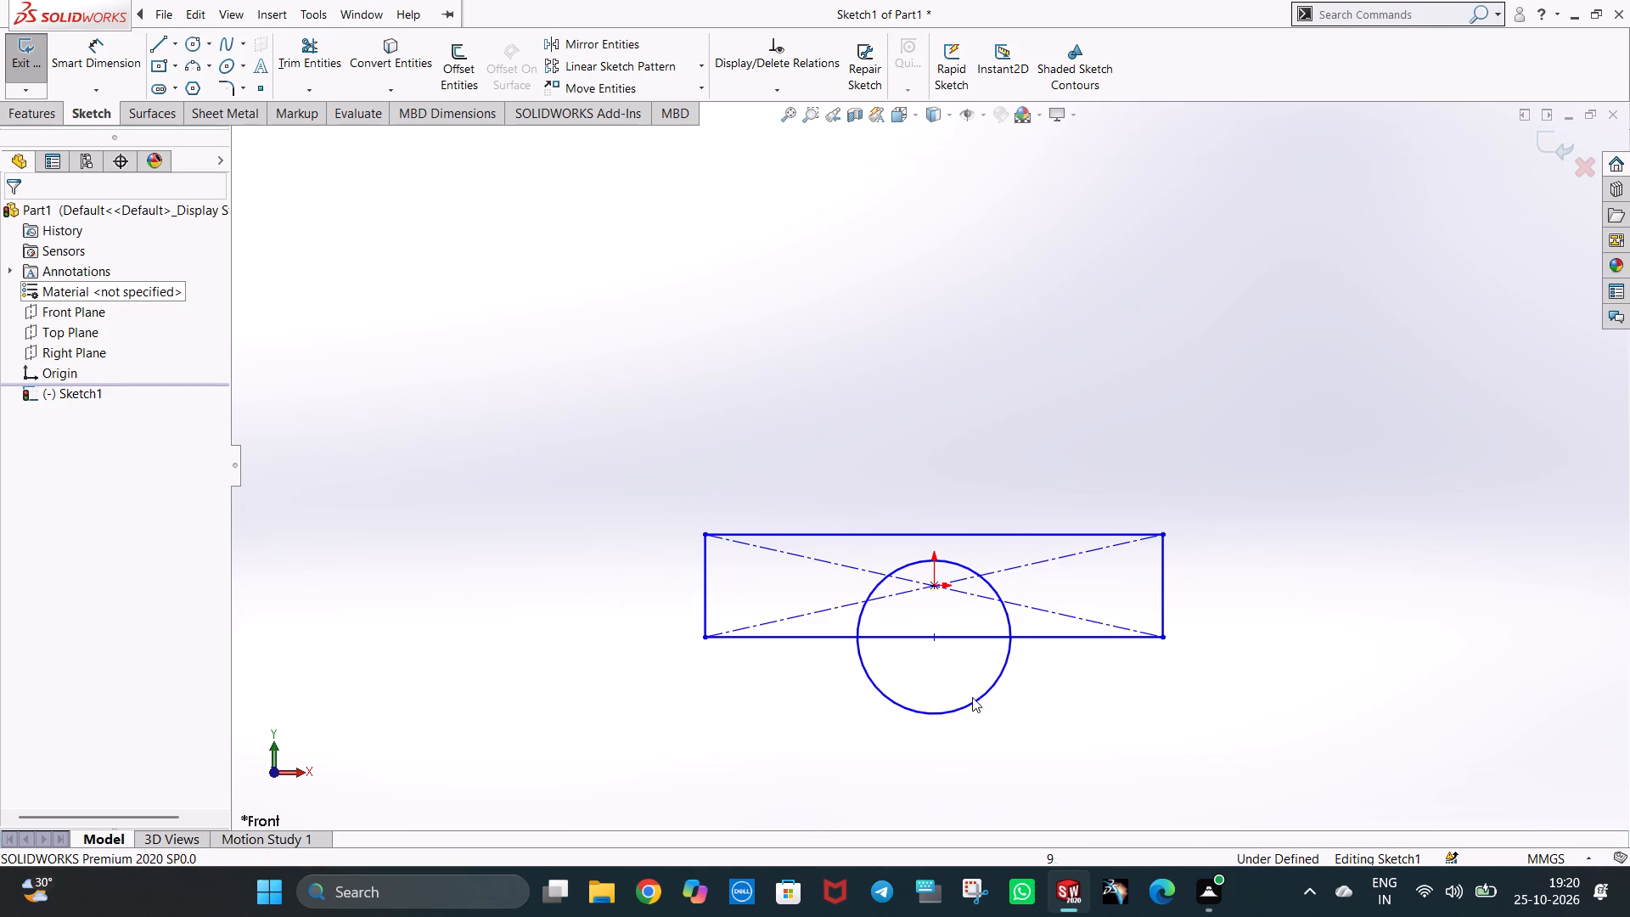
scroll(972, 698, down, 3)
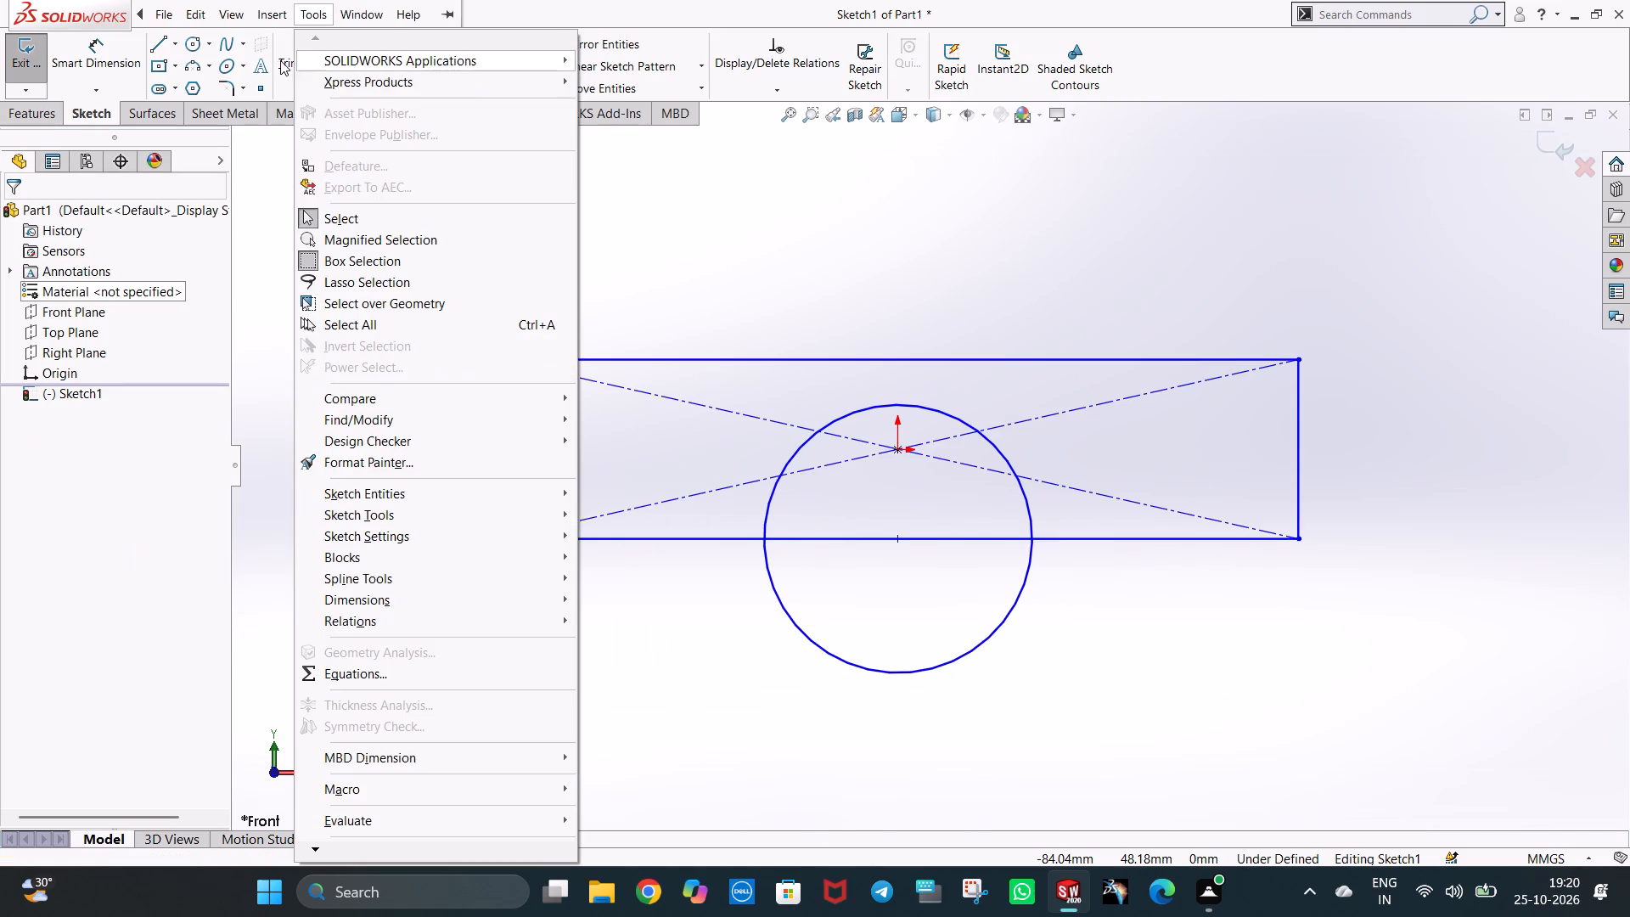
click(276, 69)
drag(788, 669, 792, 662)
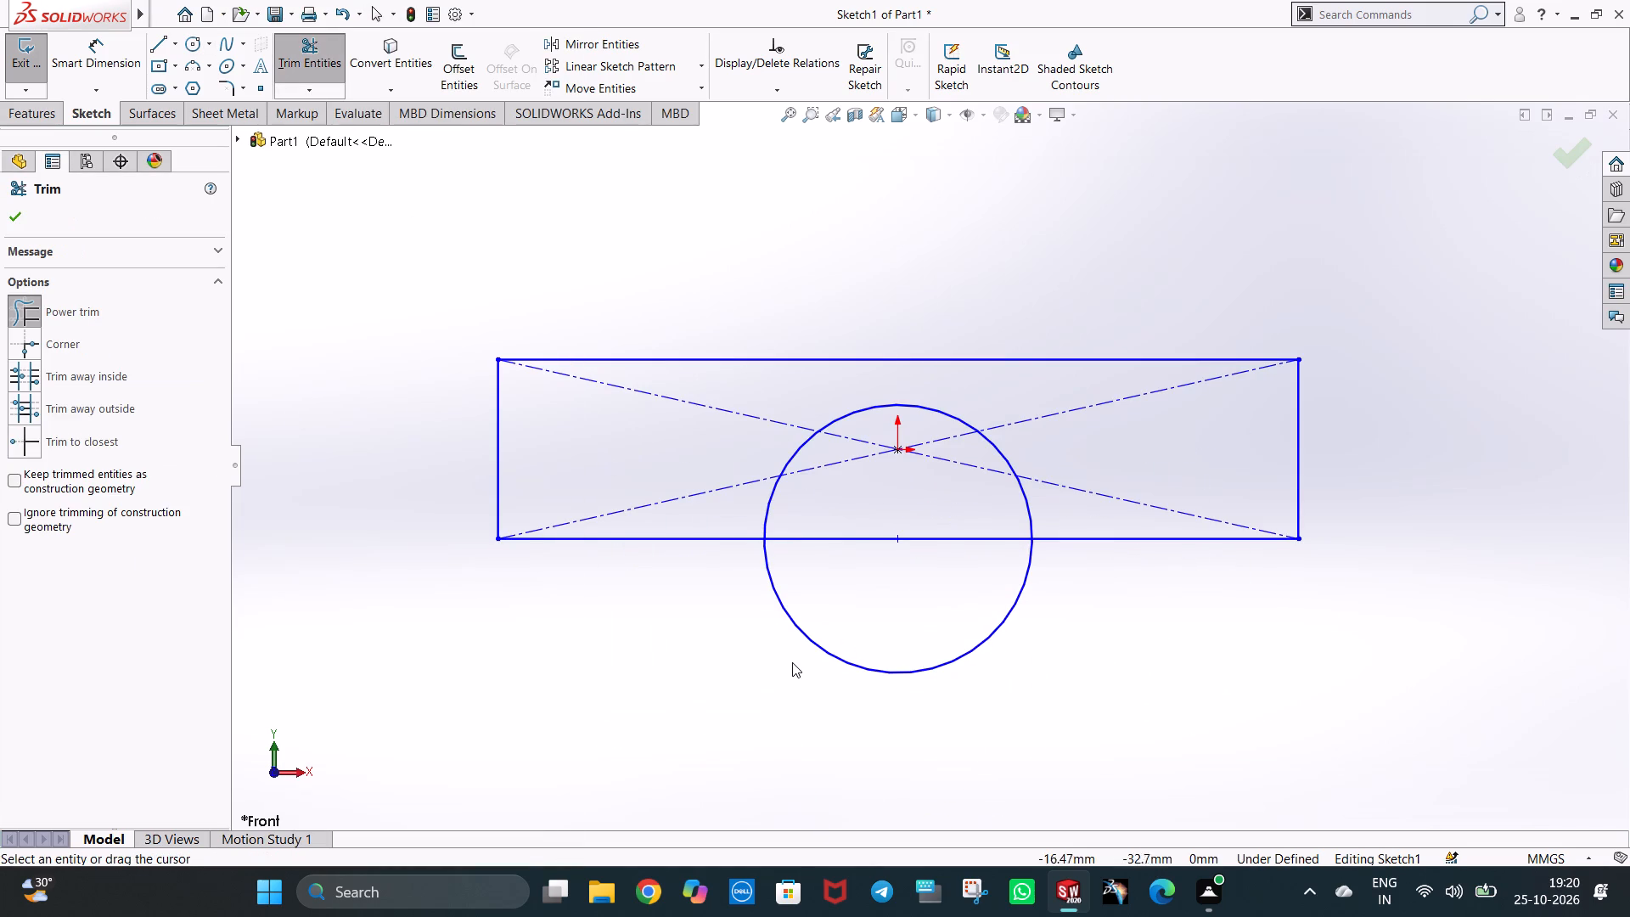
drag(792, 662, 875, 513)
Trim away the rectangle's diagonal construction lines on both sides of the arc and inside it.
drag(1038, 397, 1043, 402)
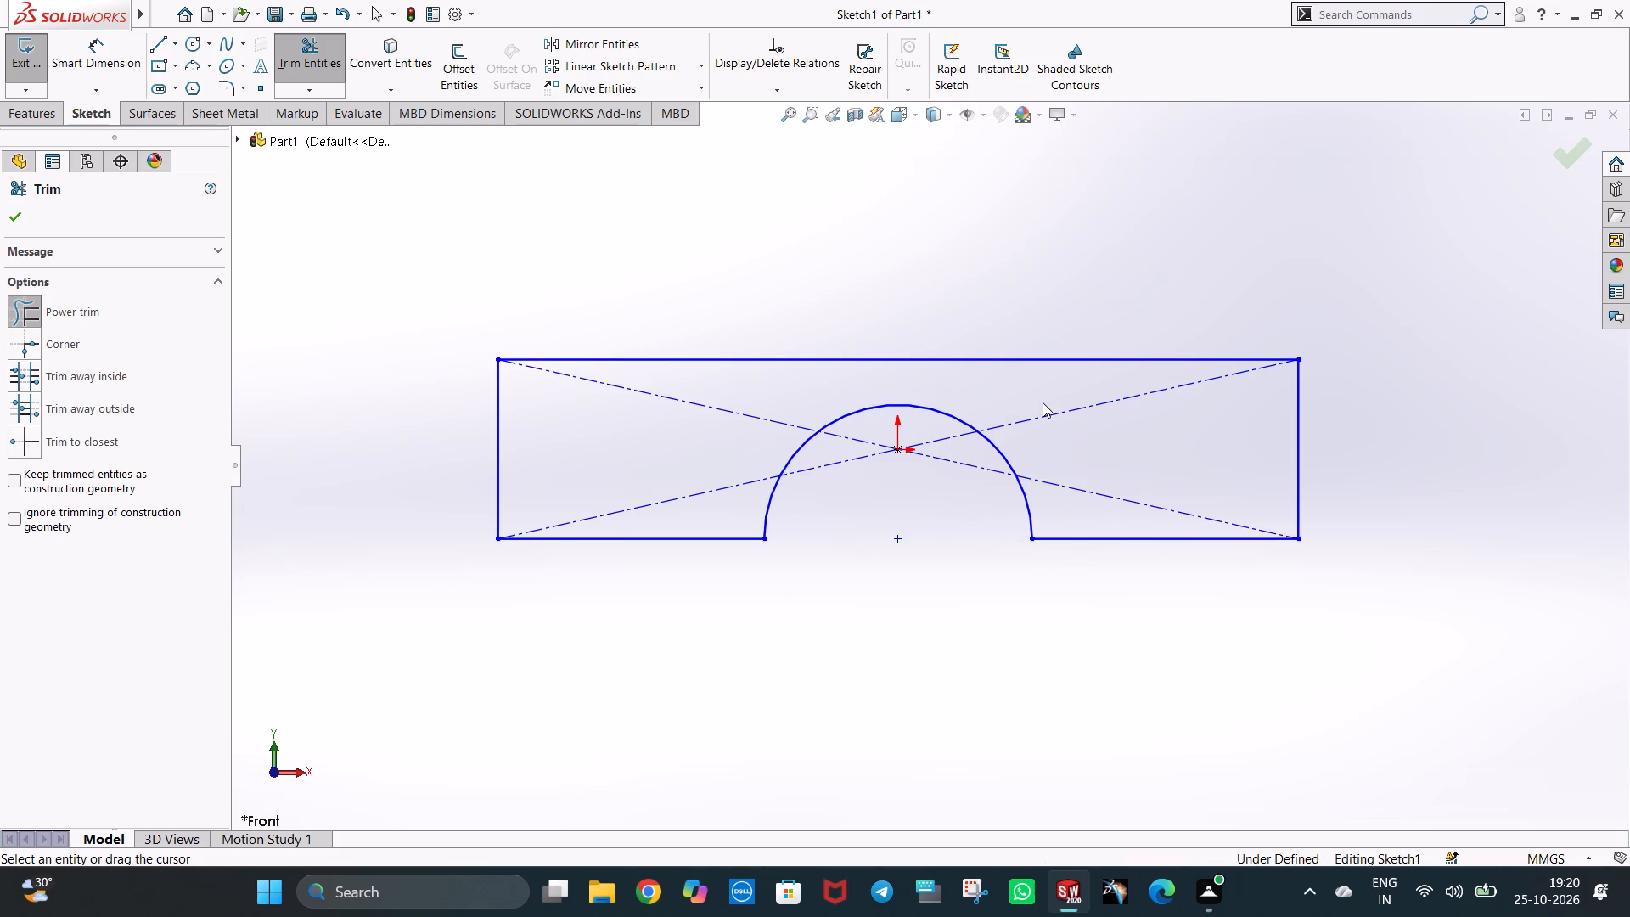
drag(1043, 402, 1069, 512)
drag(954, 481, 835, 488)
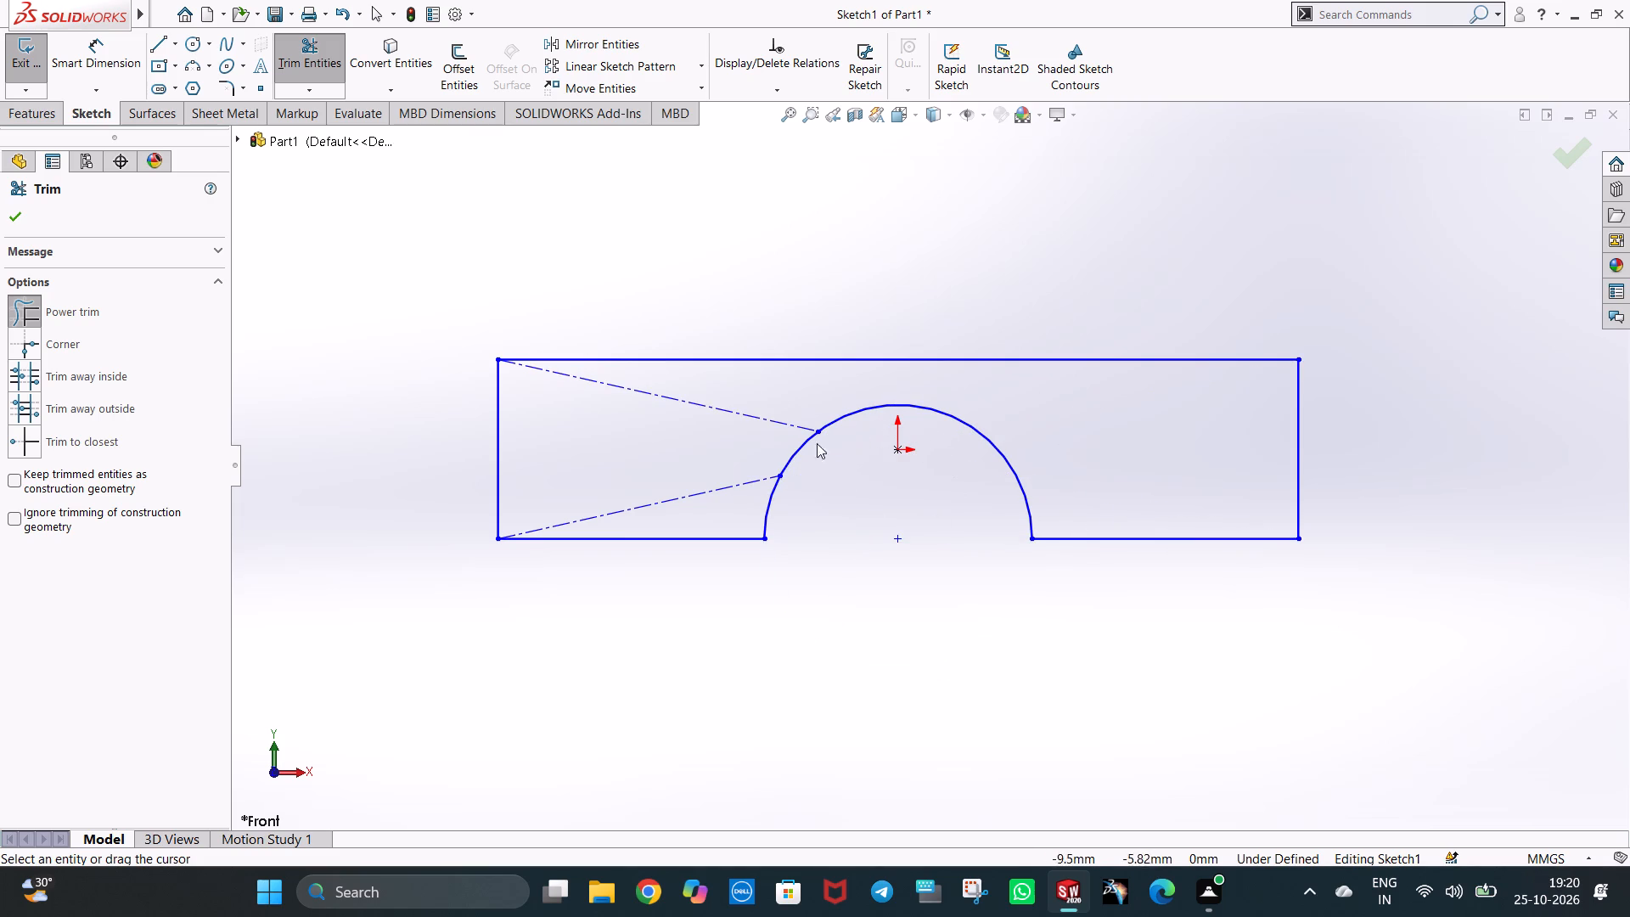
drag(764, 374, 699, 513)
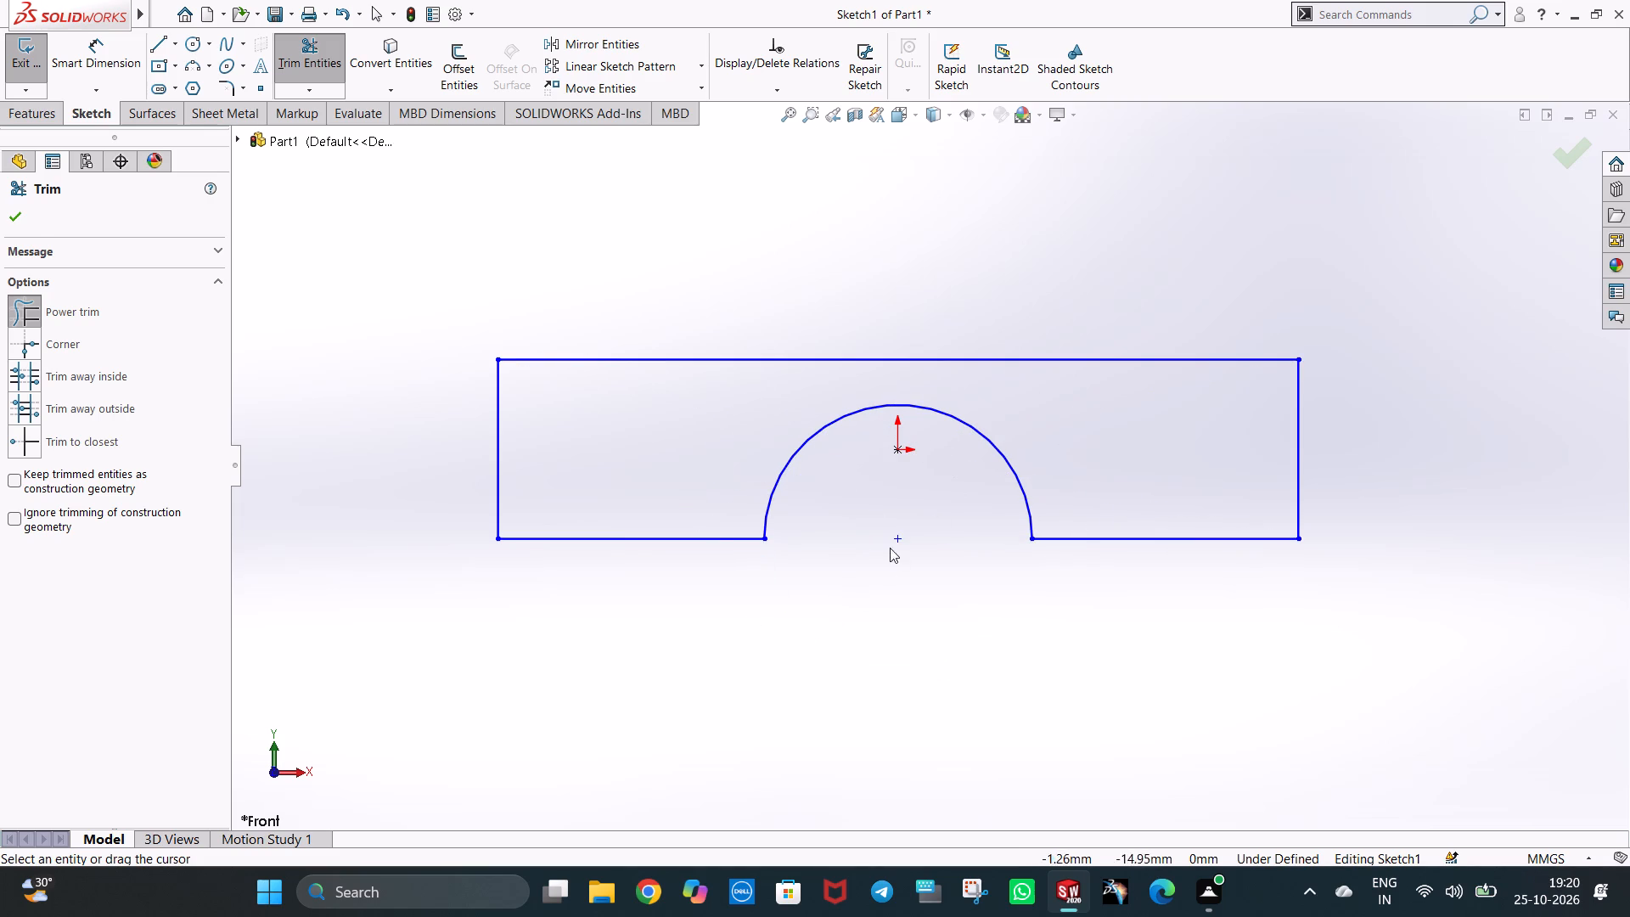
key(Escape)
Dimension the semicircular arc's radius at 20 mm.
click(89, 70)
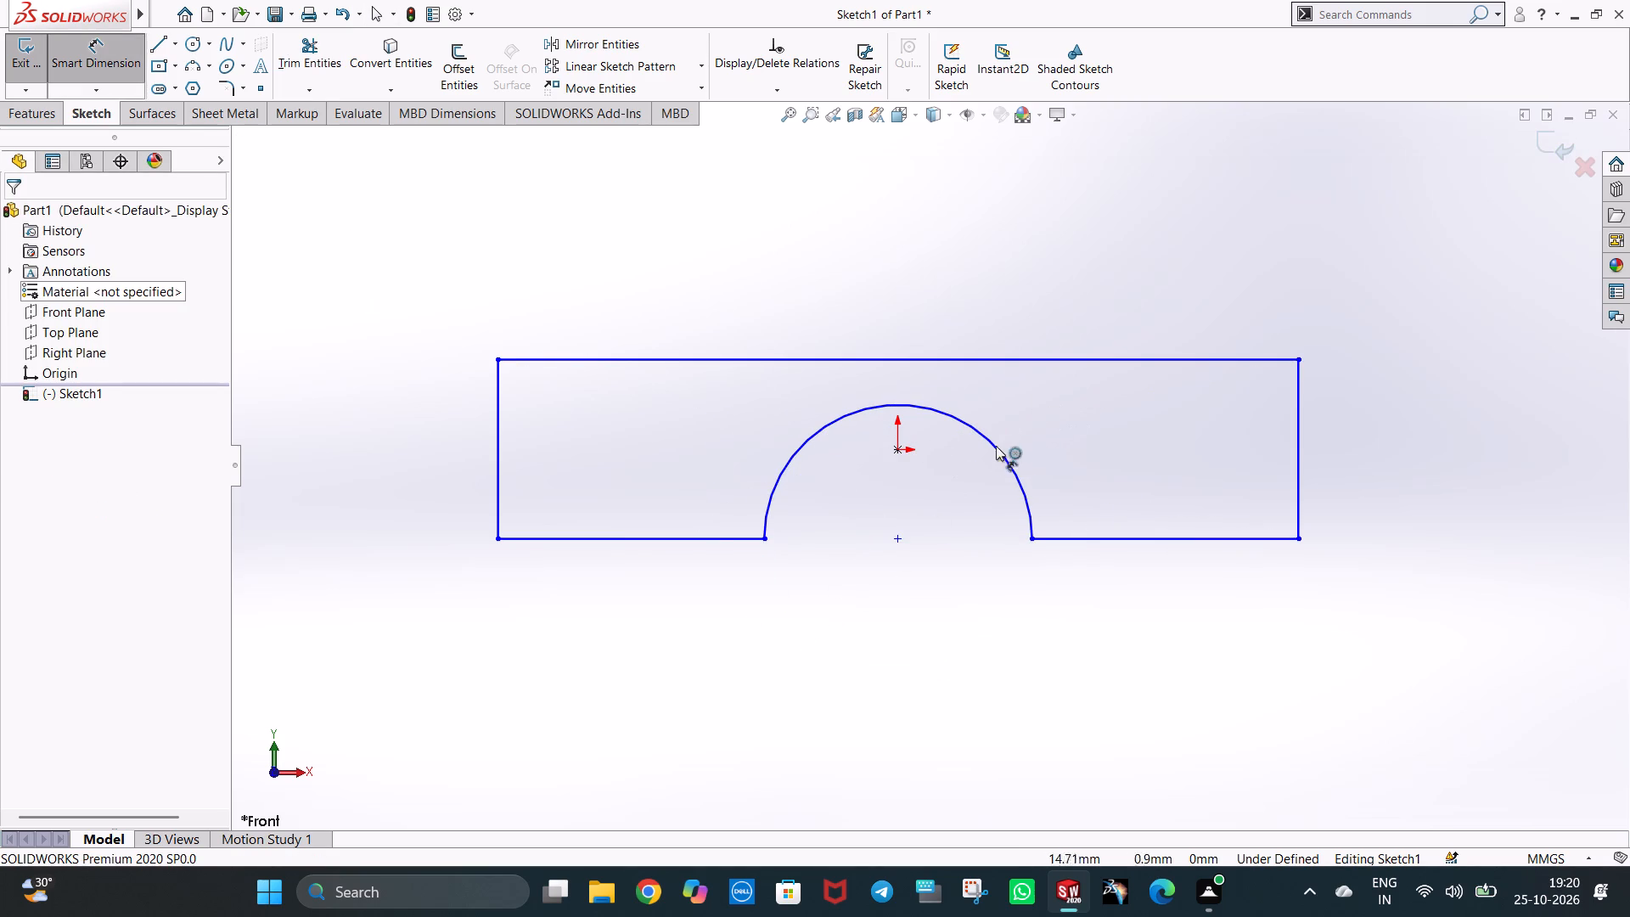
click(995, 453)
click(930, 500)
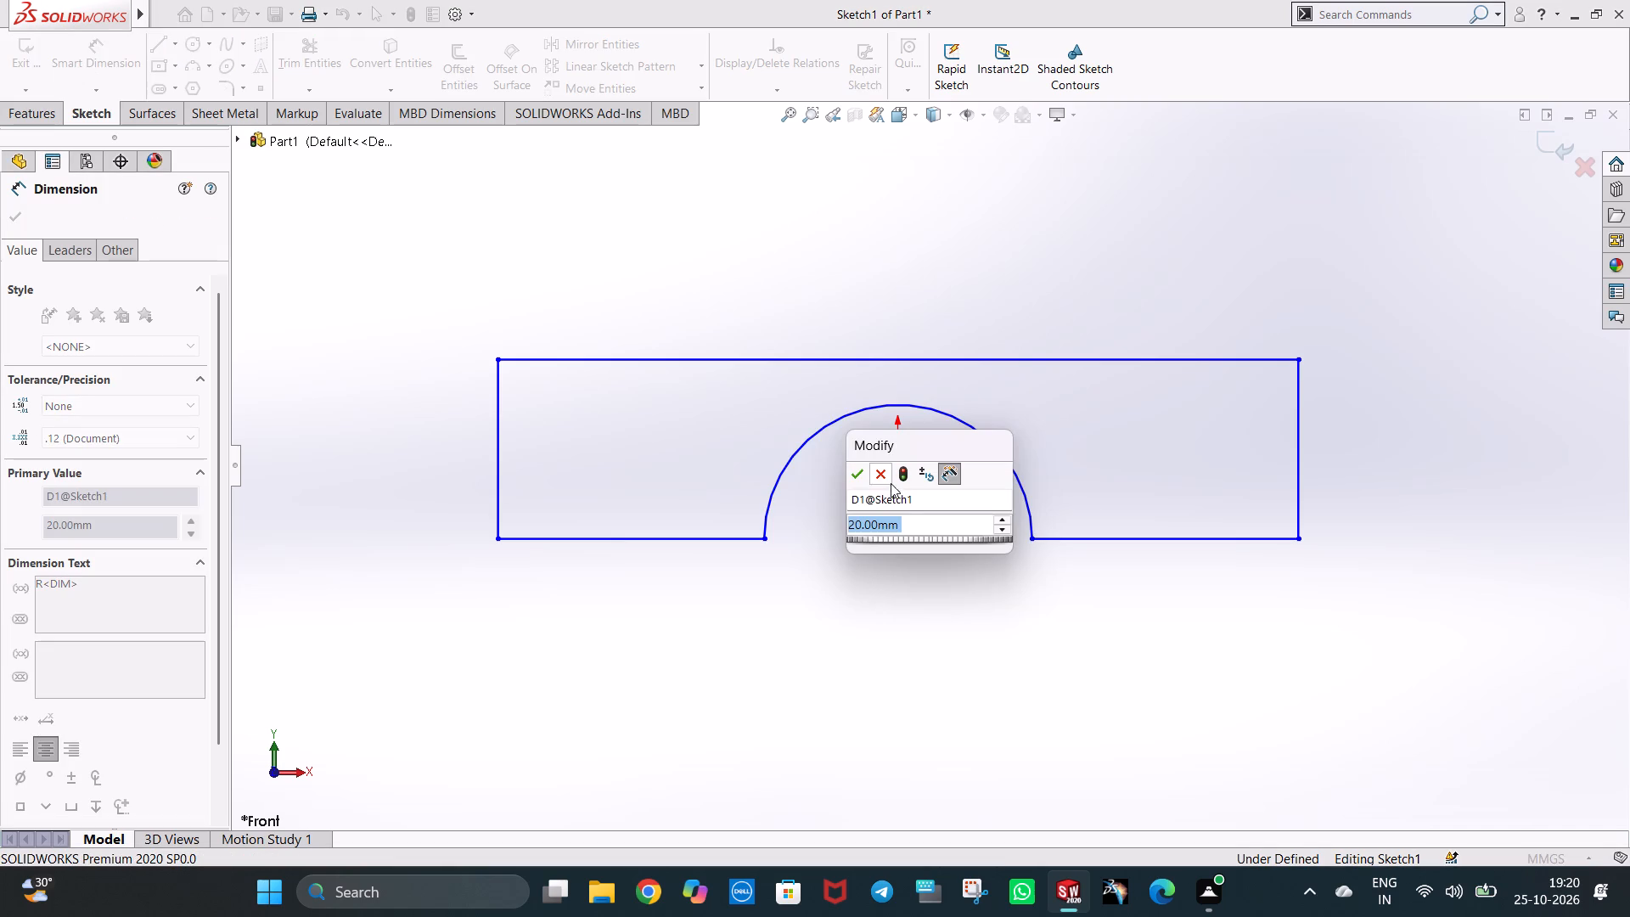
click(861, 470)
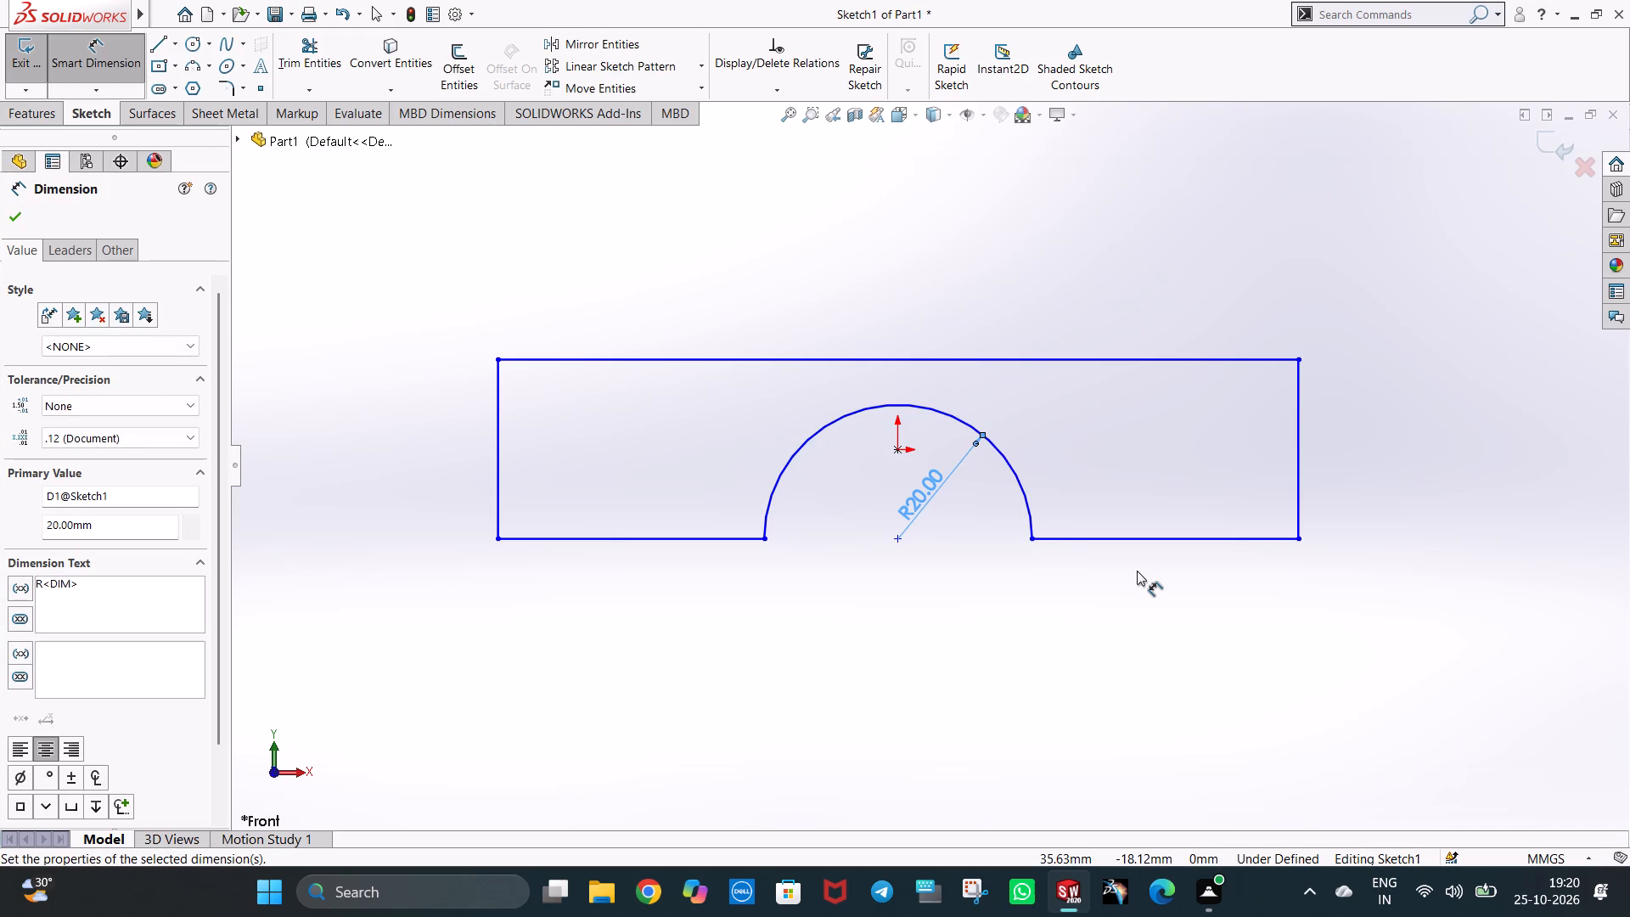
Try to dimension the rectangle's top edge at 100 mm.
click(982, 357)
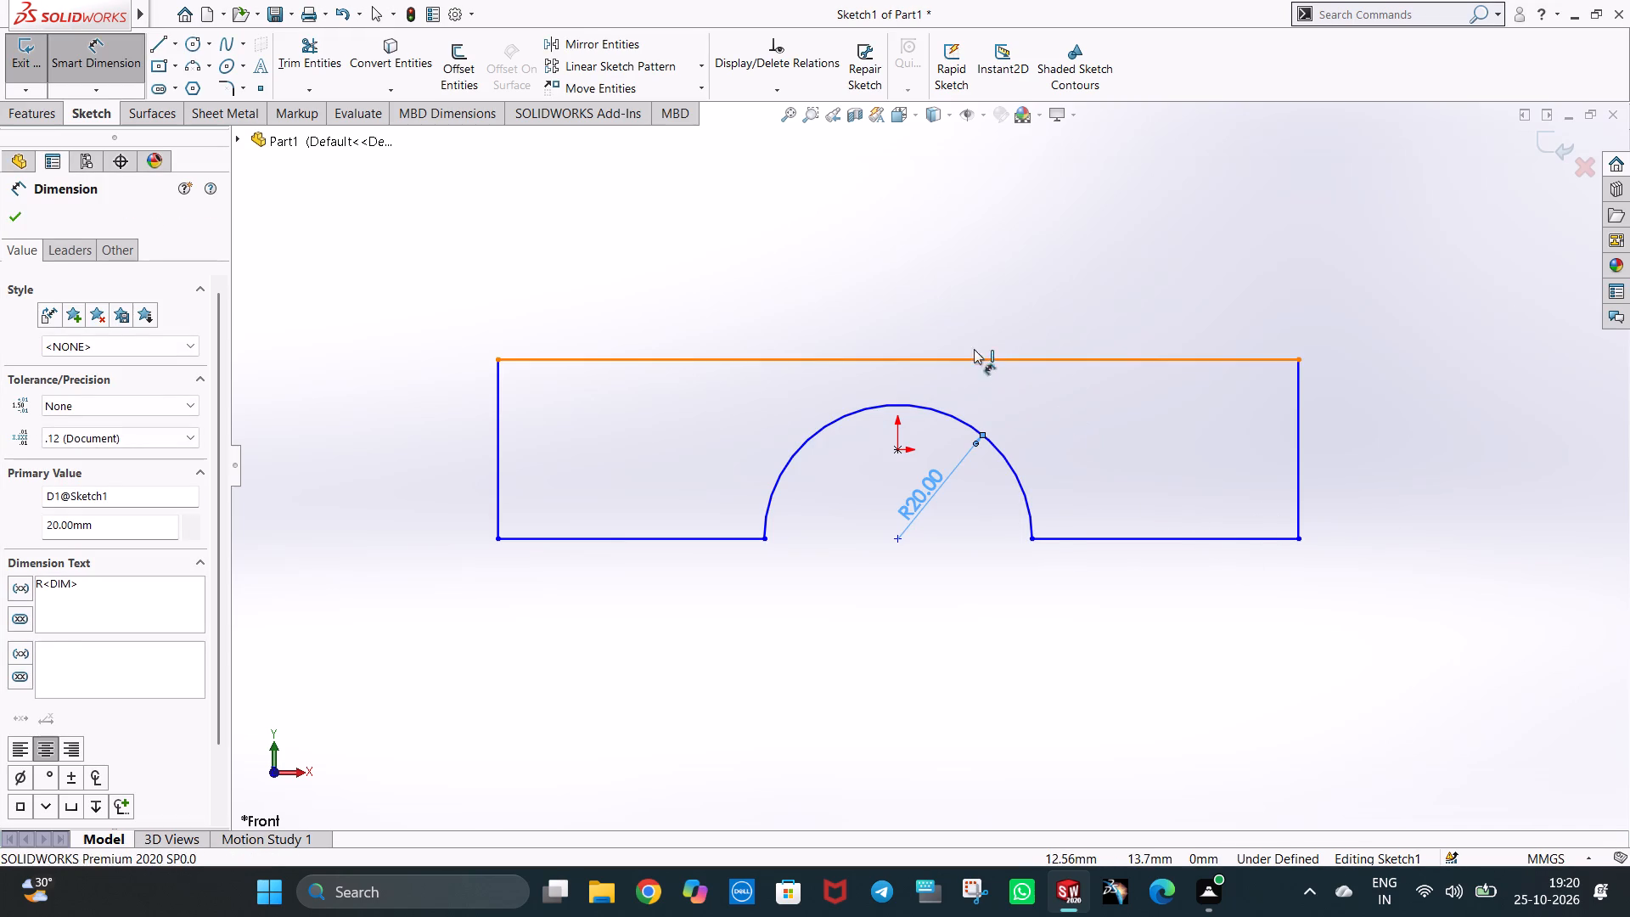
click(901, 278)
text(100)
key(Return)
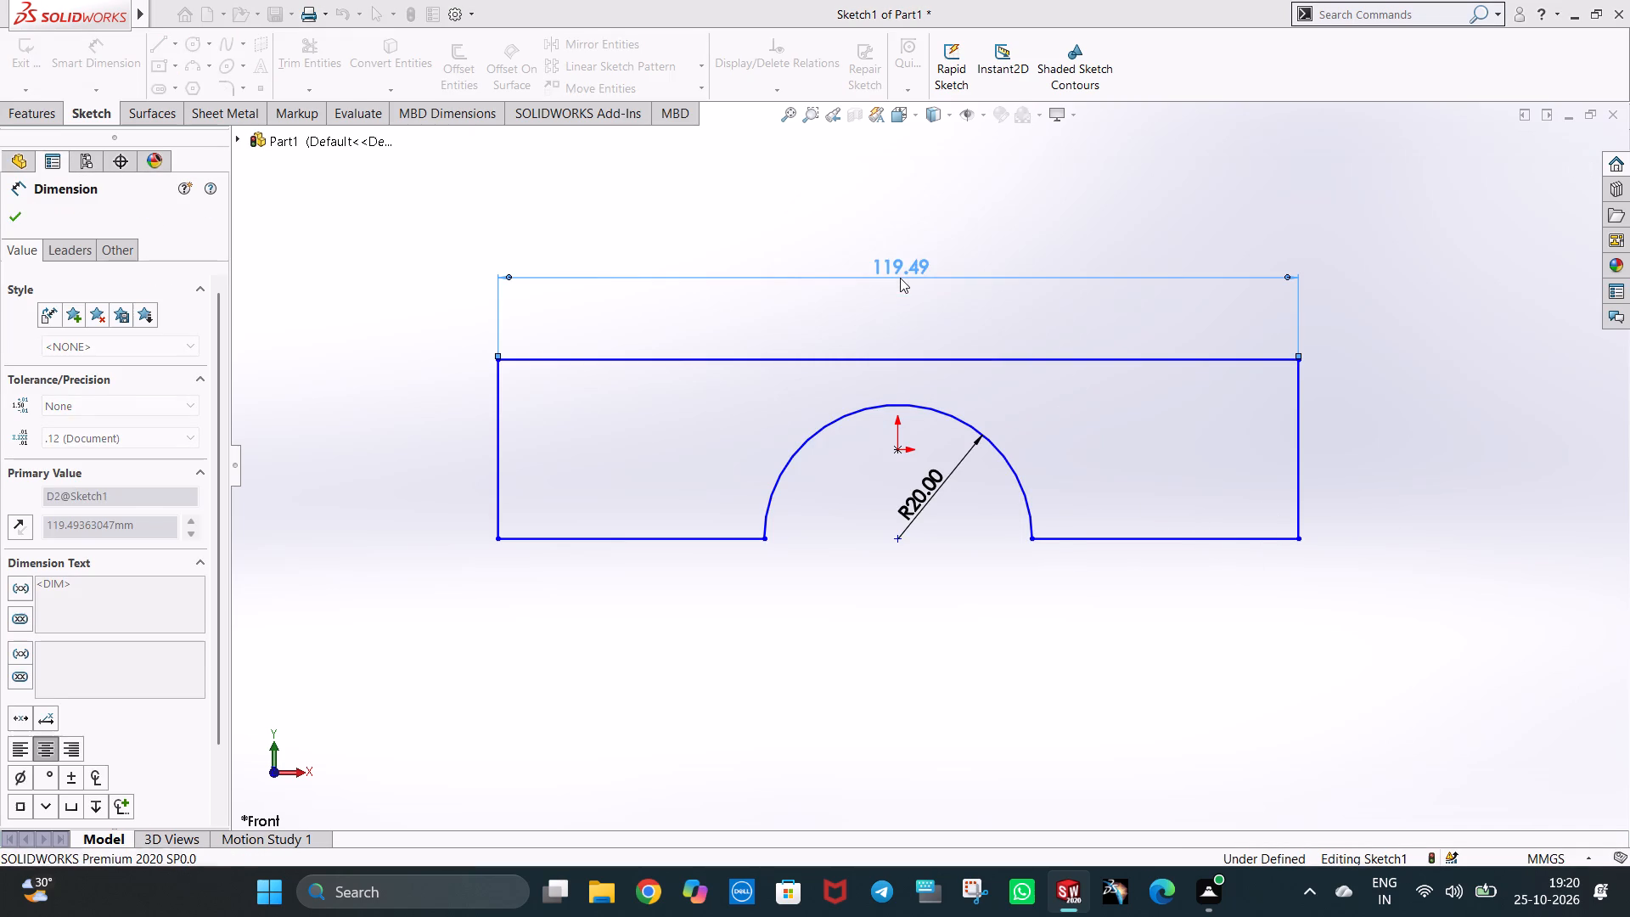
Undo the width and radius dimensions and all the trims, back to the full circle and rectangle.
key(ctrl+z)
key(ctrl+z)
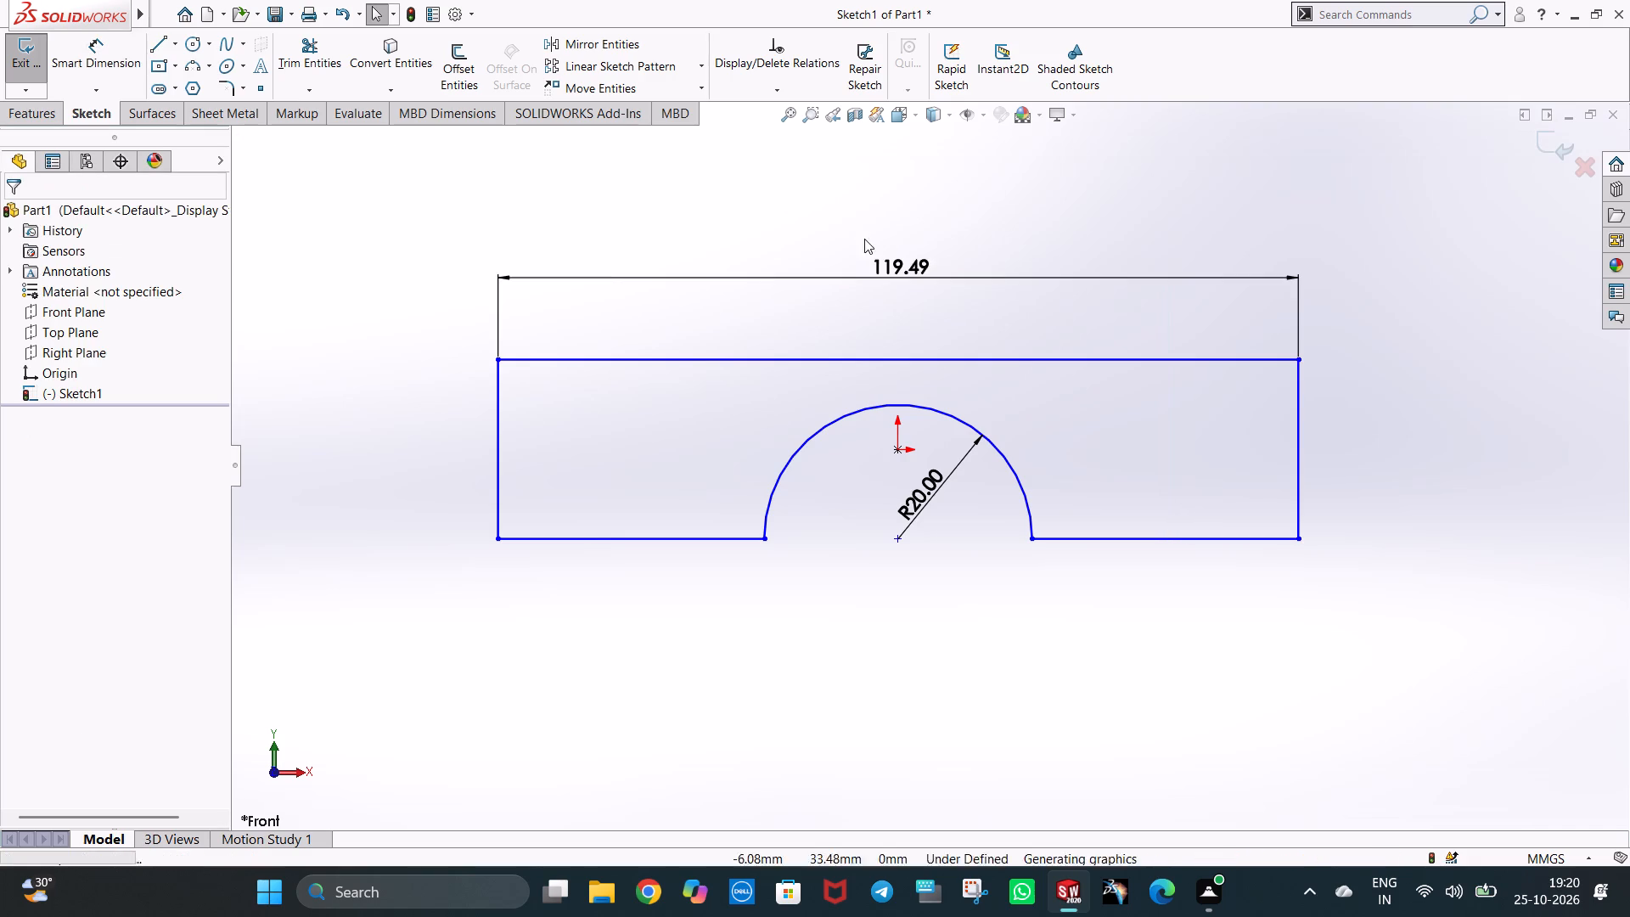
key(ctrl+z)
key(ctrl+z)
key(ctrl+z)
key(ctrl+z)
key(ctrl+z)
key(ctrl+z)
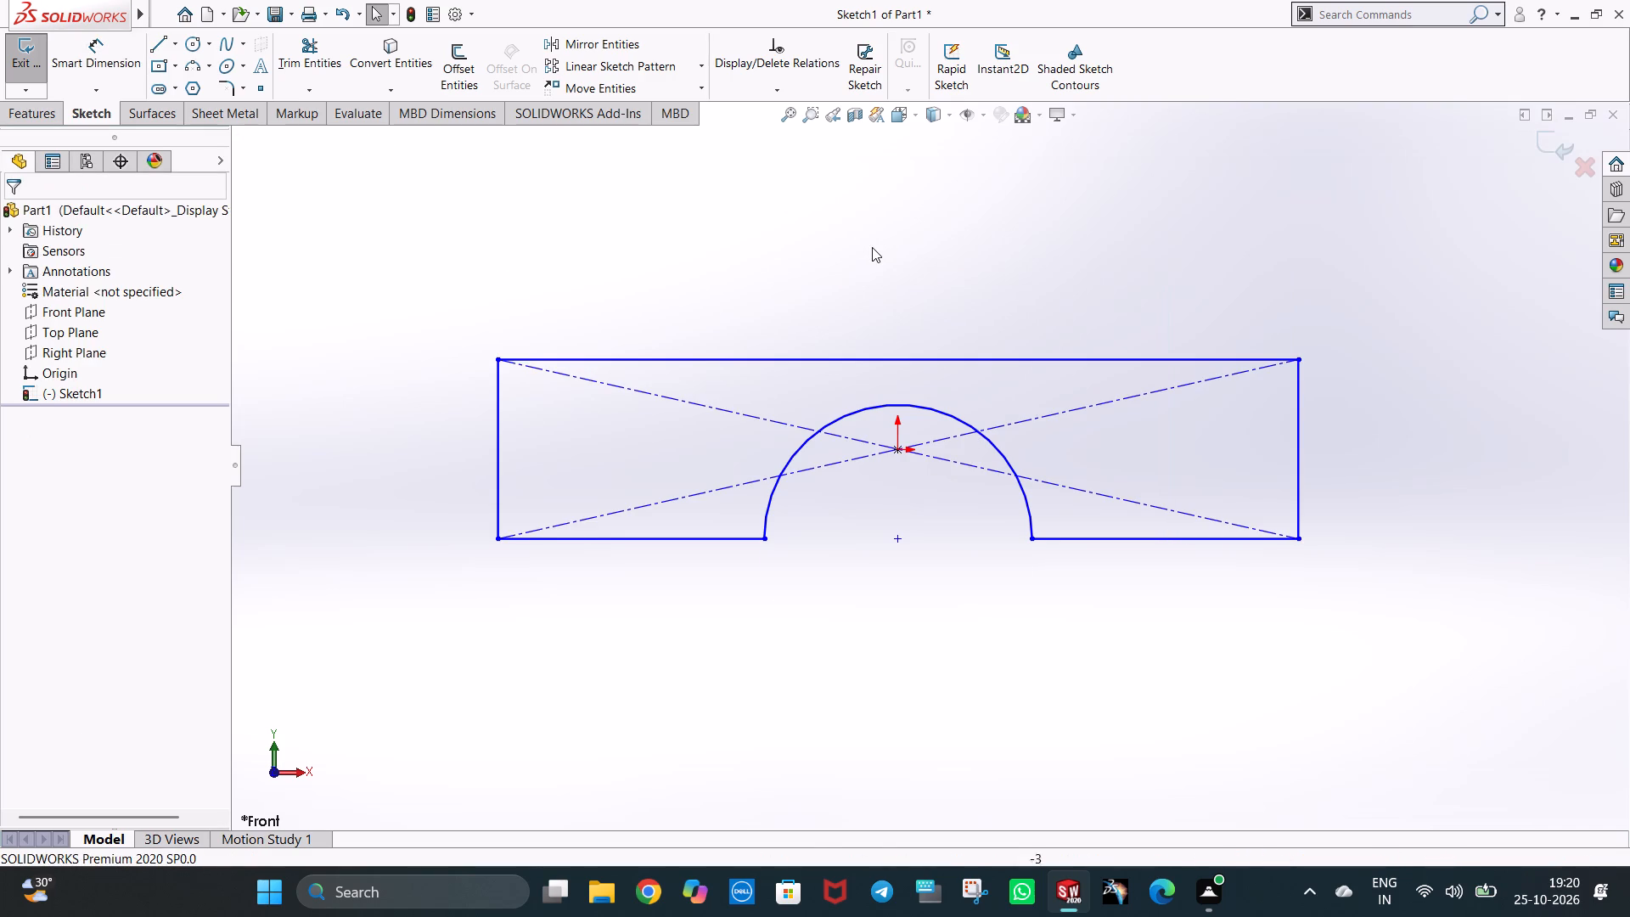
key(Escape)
Trim the circle's lower half and the bottom edge segment inside it, keeping the diagonal construction lines.
click(284, 57)
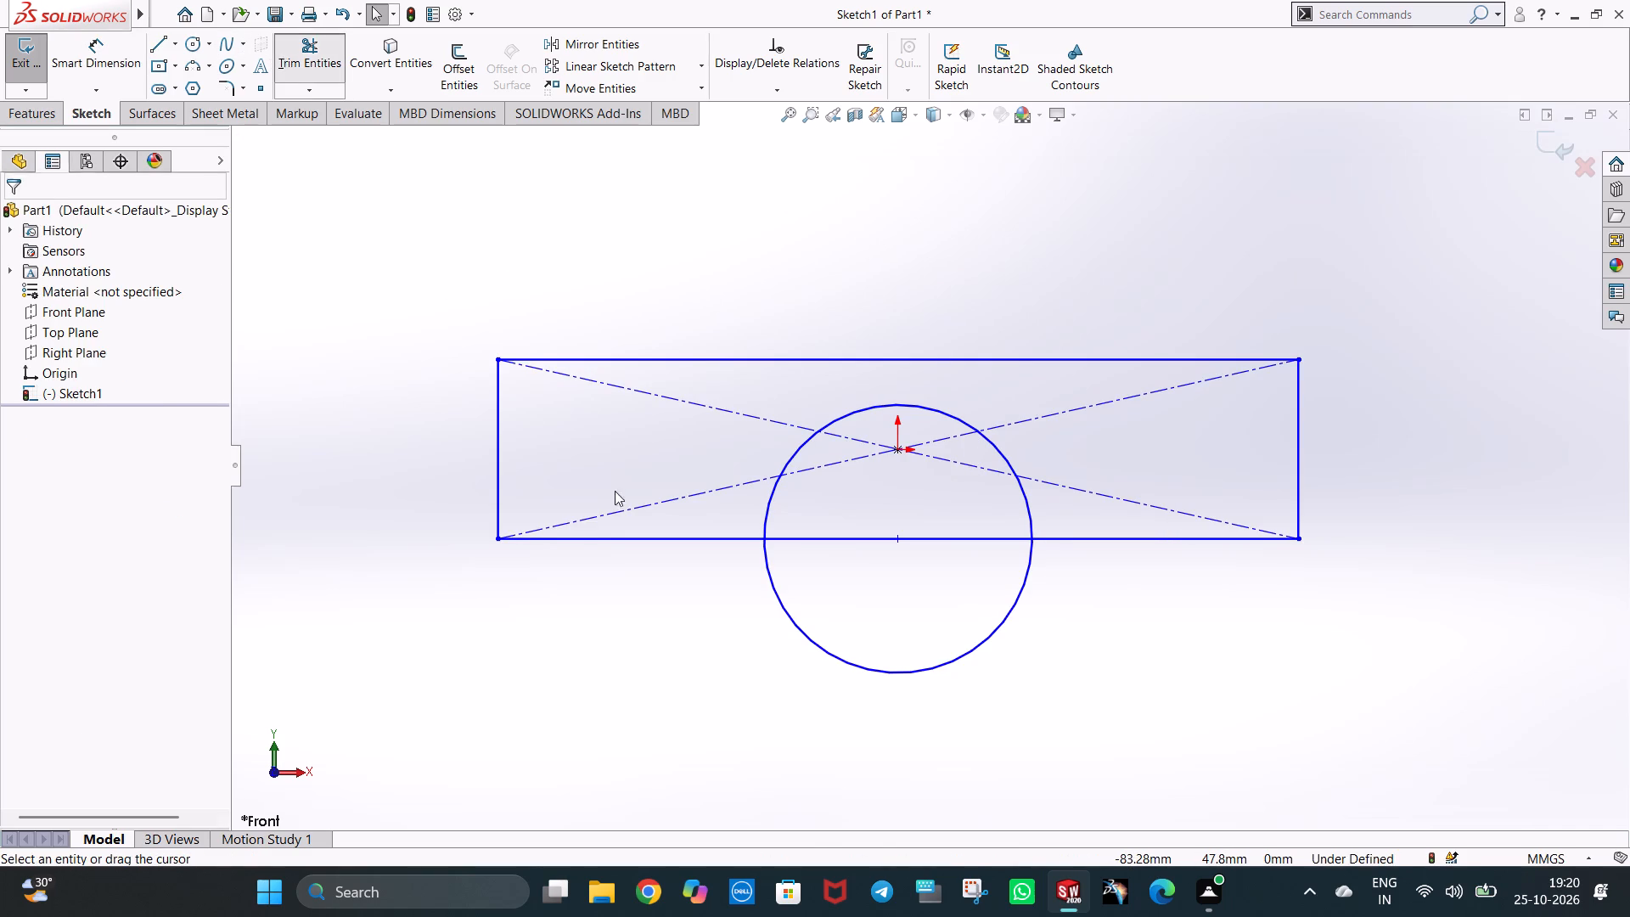
drag(843, 749, 882, 598)
drag(862, 506, 983, 553)
key(Escape)
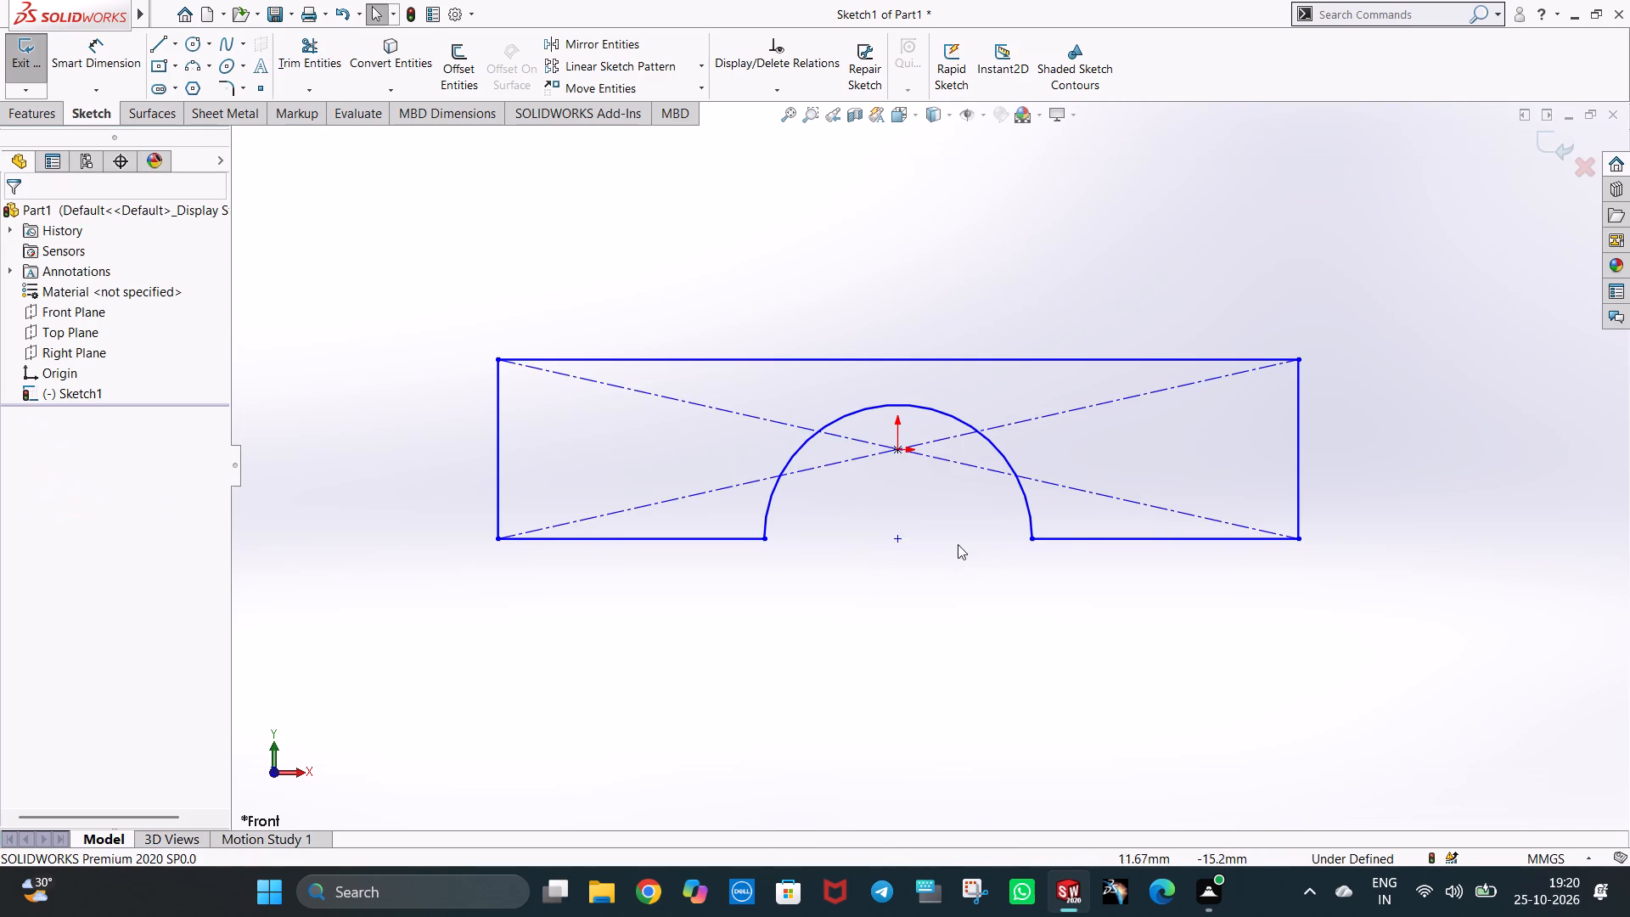
Dimension the distance between the rectangle's two vertical sides at 100 mm, placed above the profile.
click(120, 59)
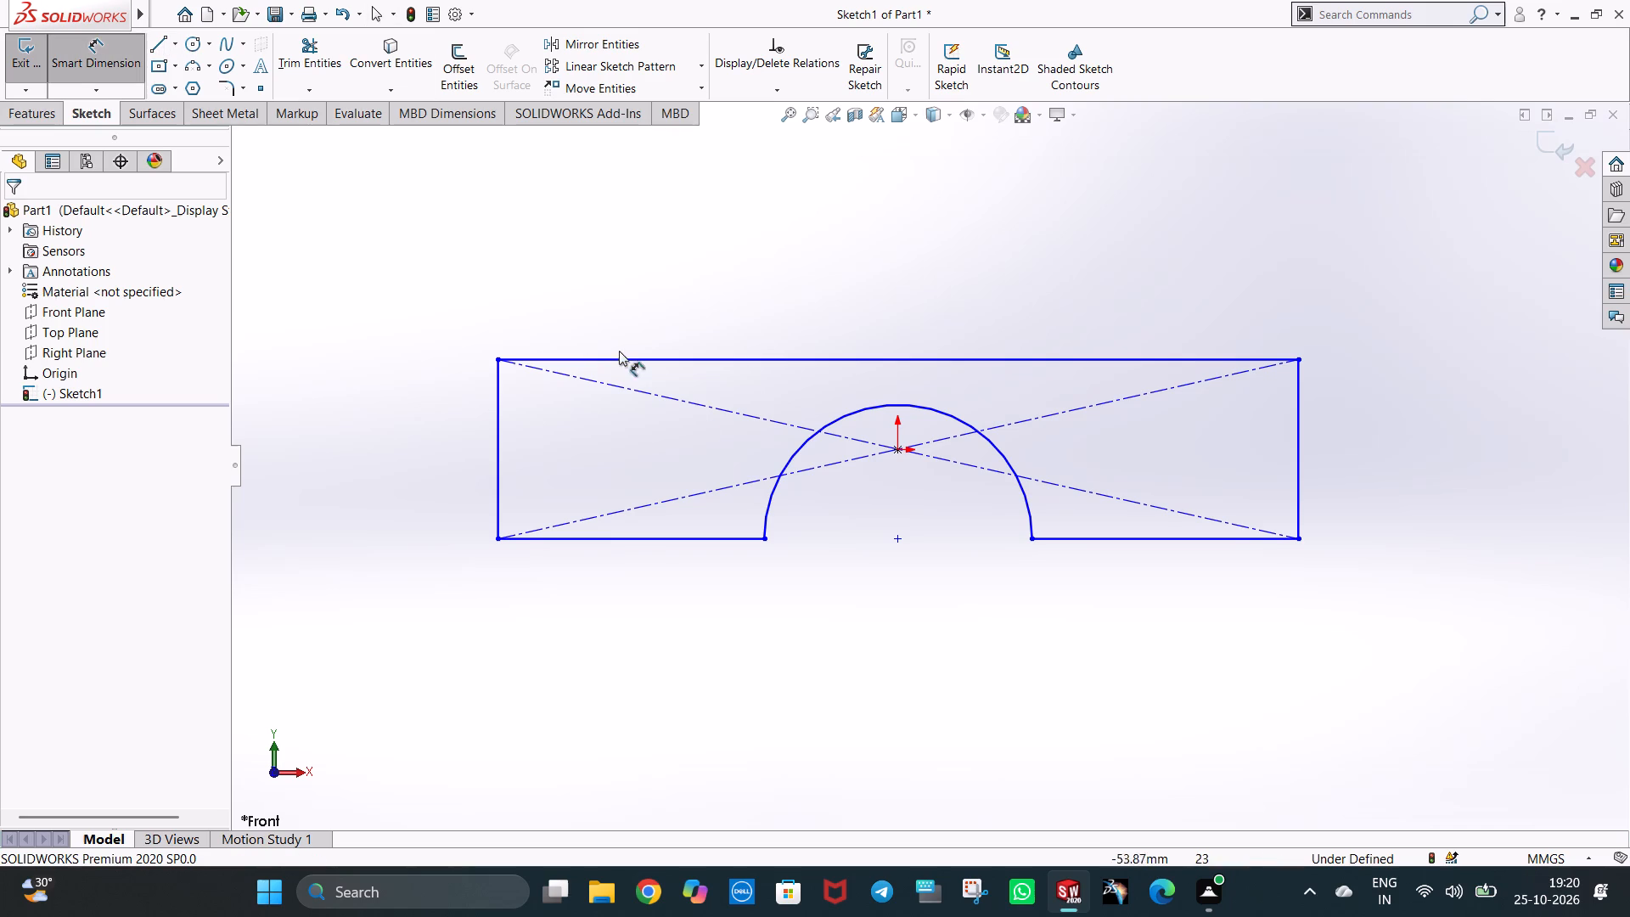
click(501, 423)
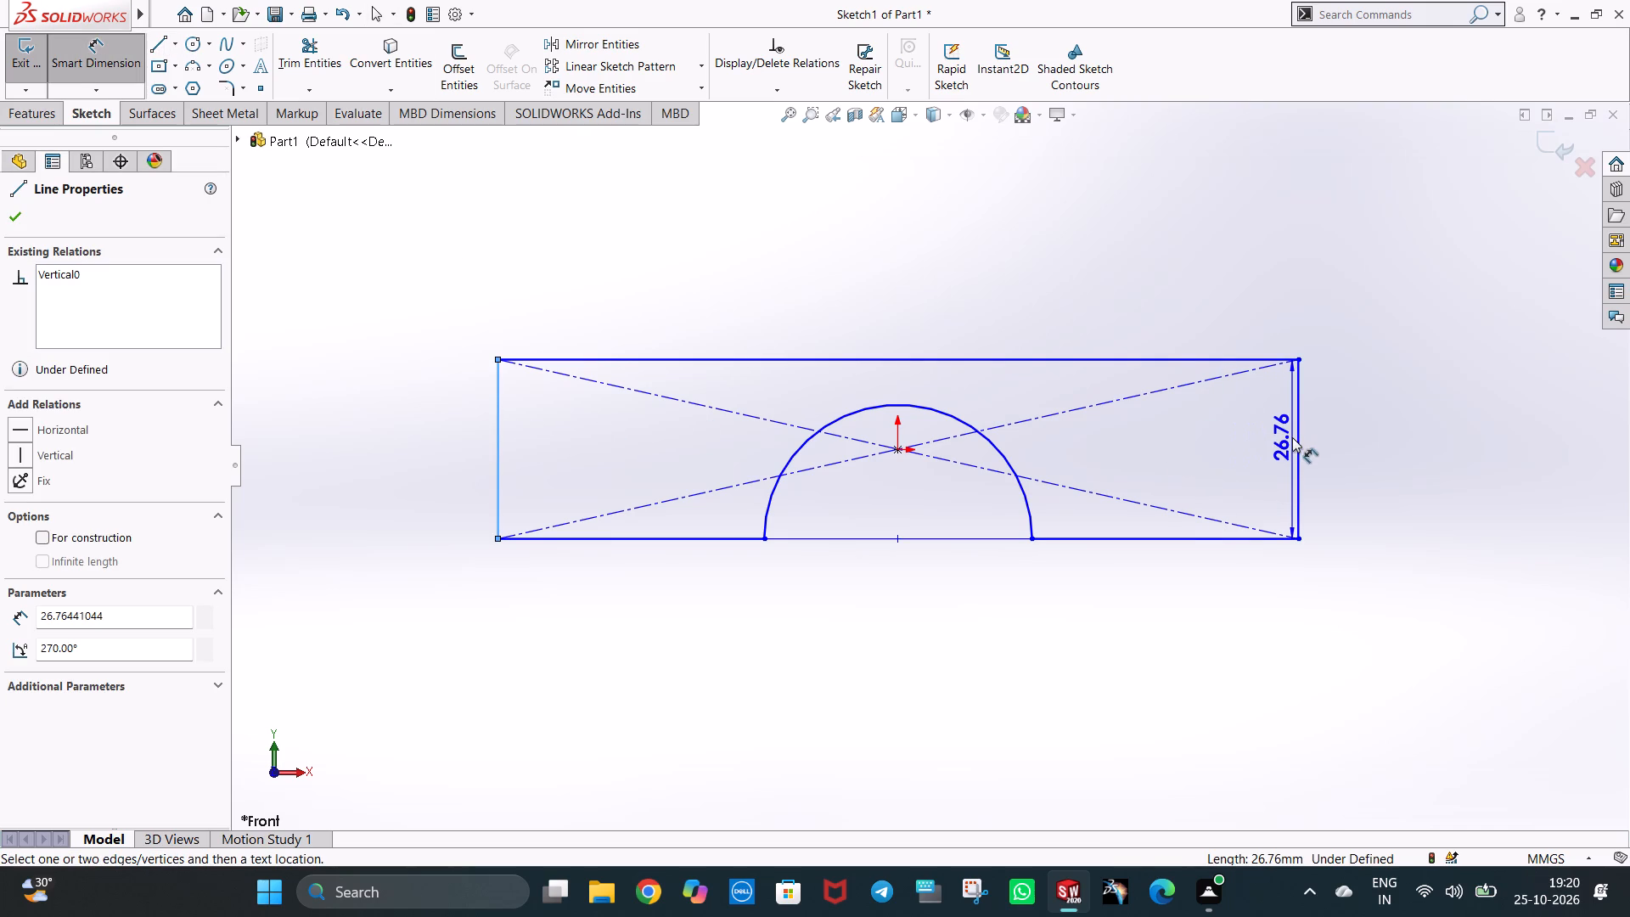
click(1295, 447)
click(893, 245)
text(100)
key(Return)
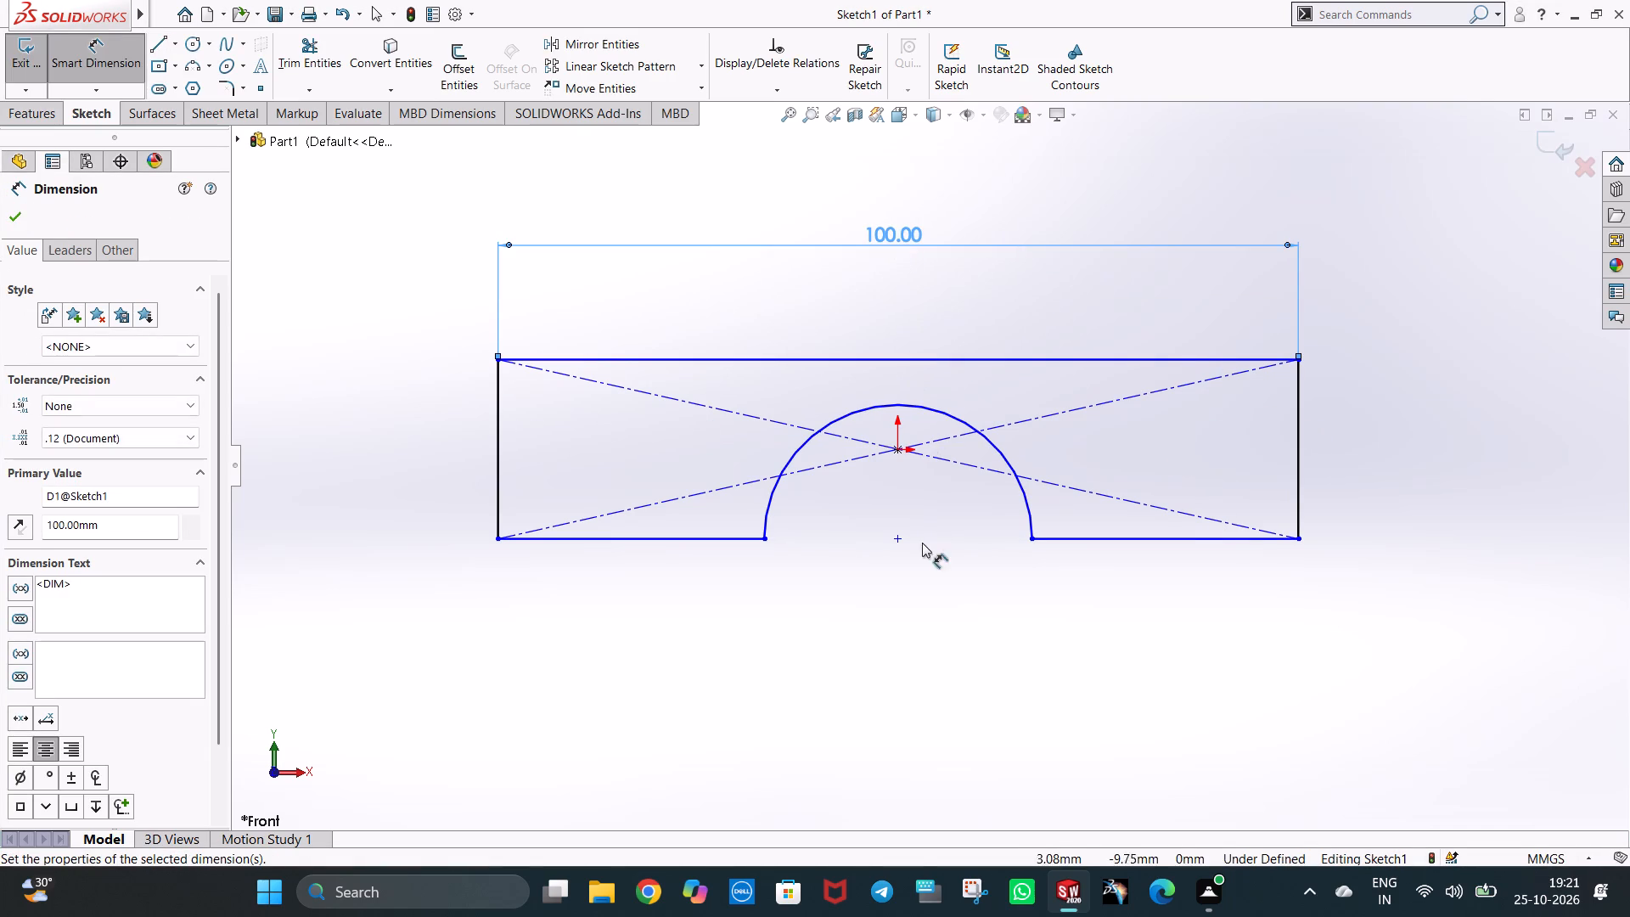
click(908, 616)
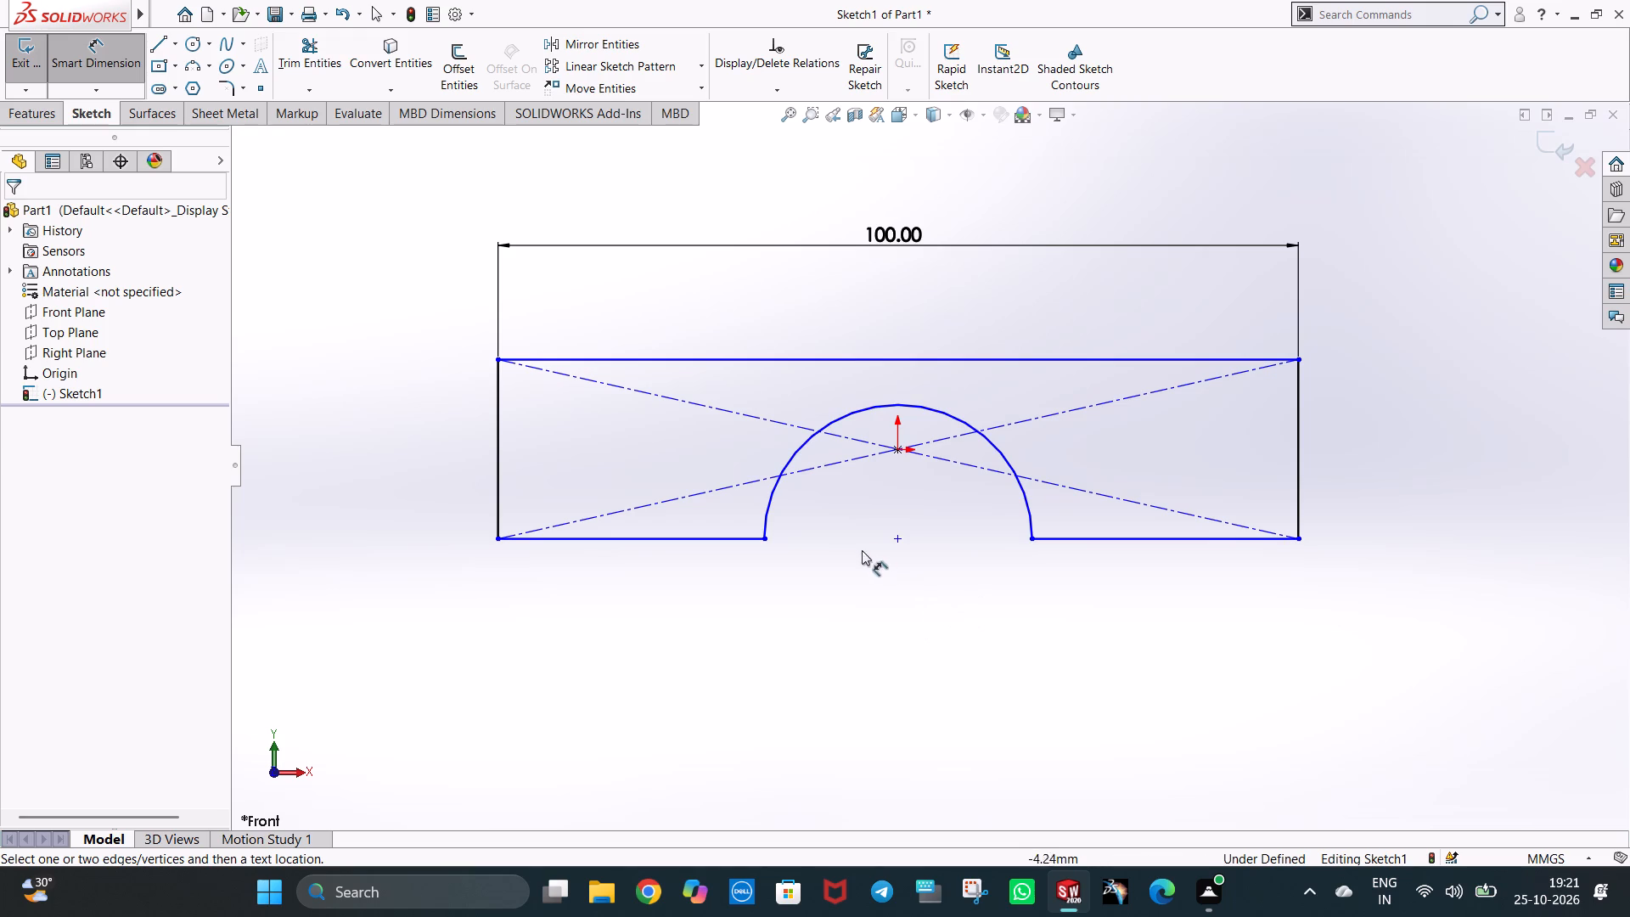
Dimension the rectangle's left vertical side at 25 mm.
click(494, 434)
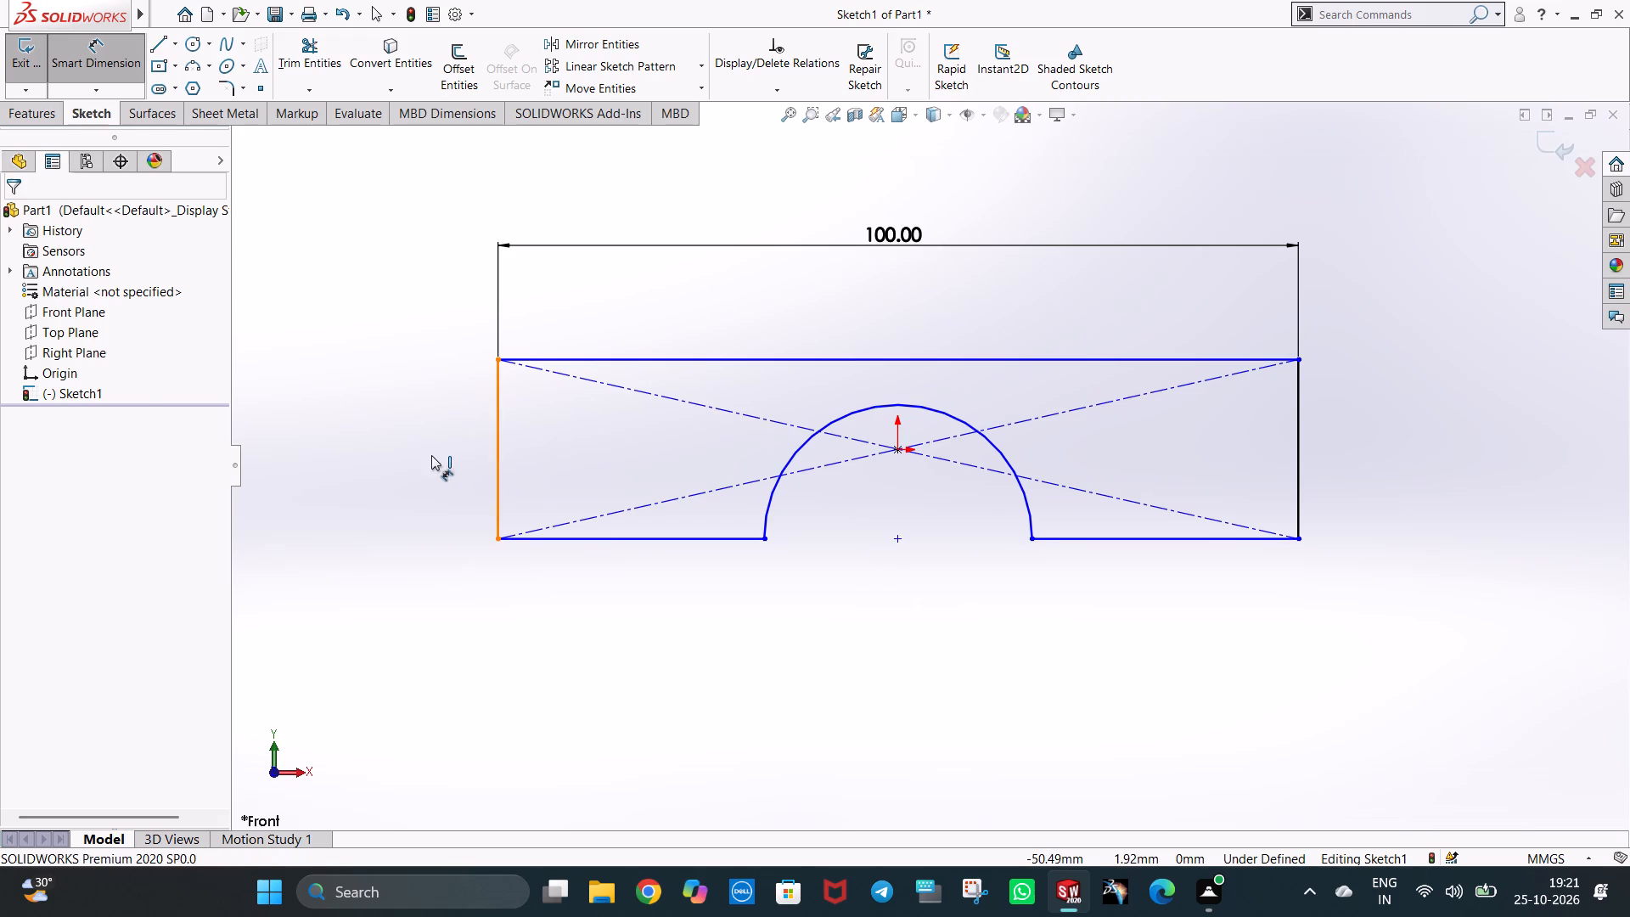
click(431, 455)
text(25)
key(Return)
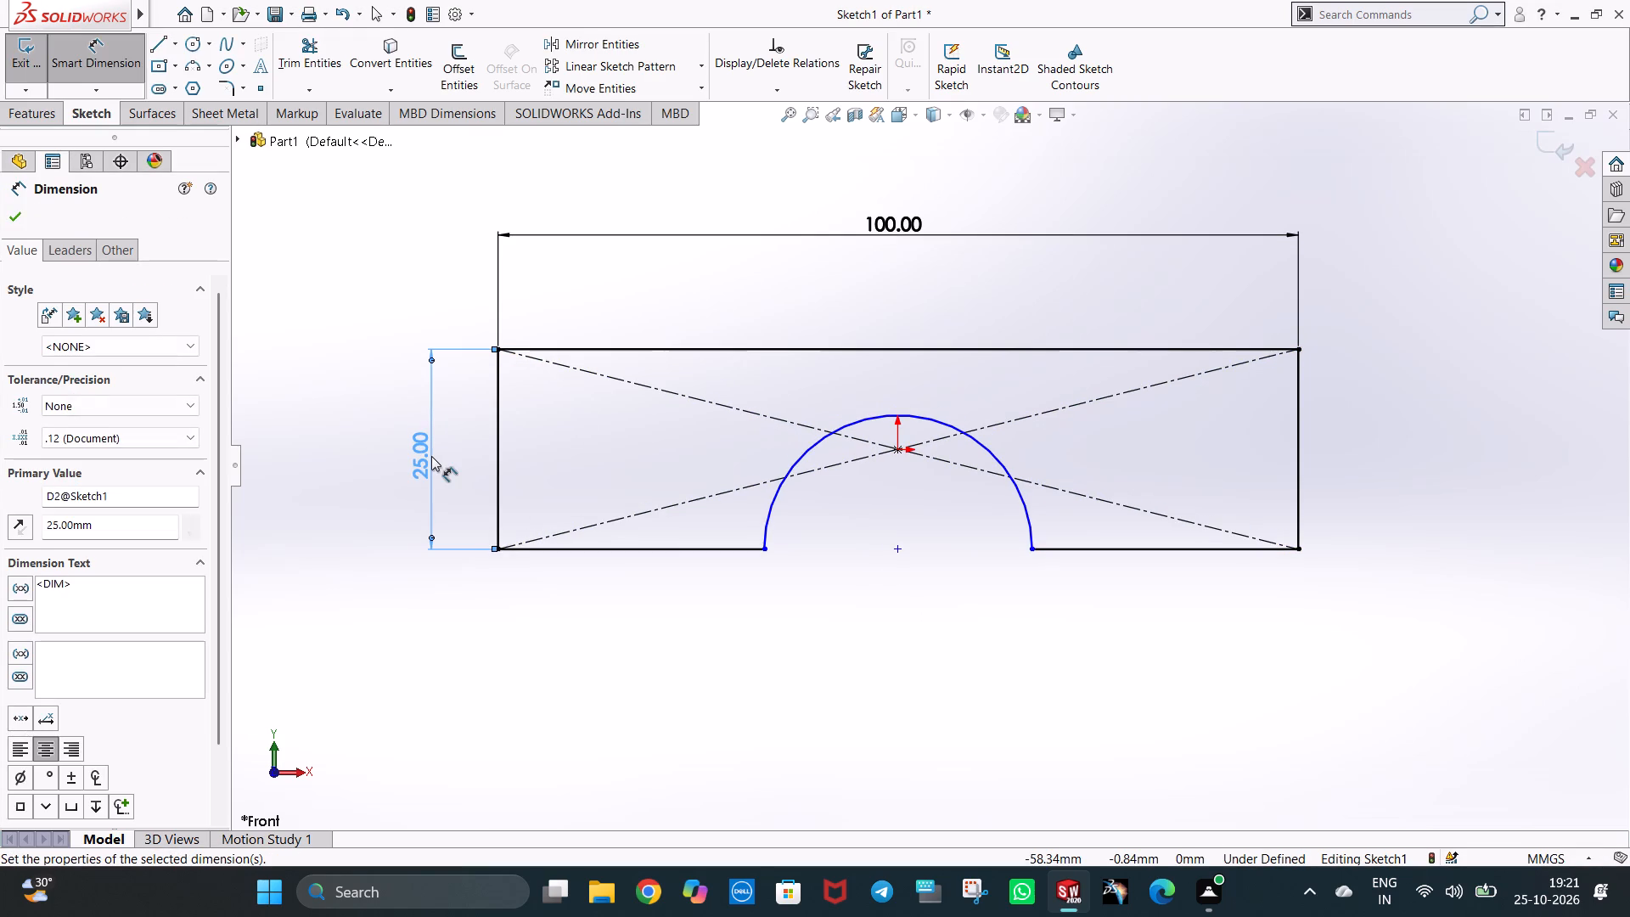
click(882, 707)
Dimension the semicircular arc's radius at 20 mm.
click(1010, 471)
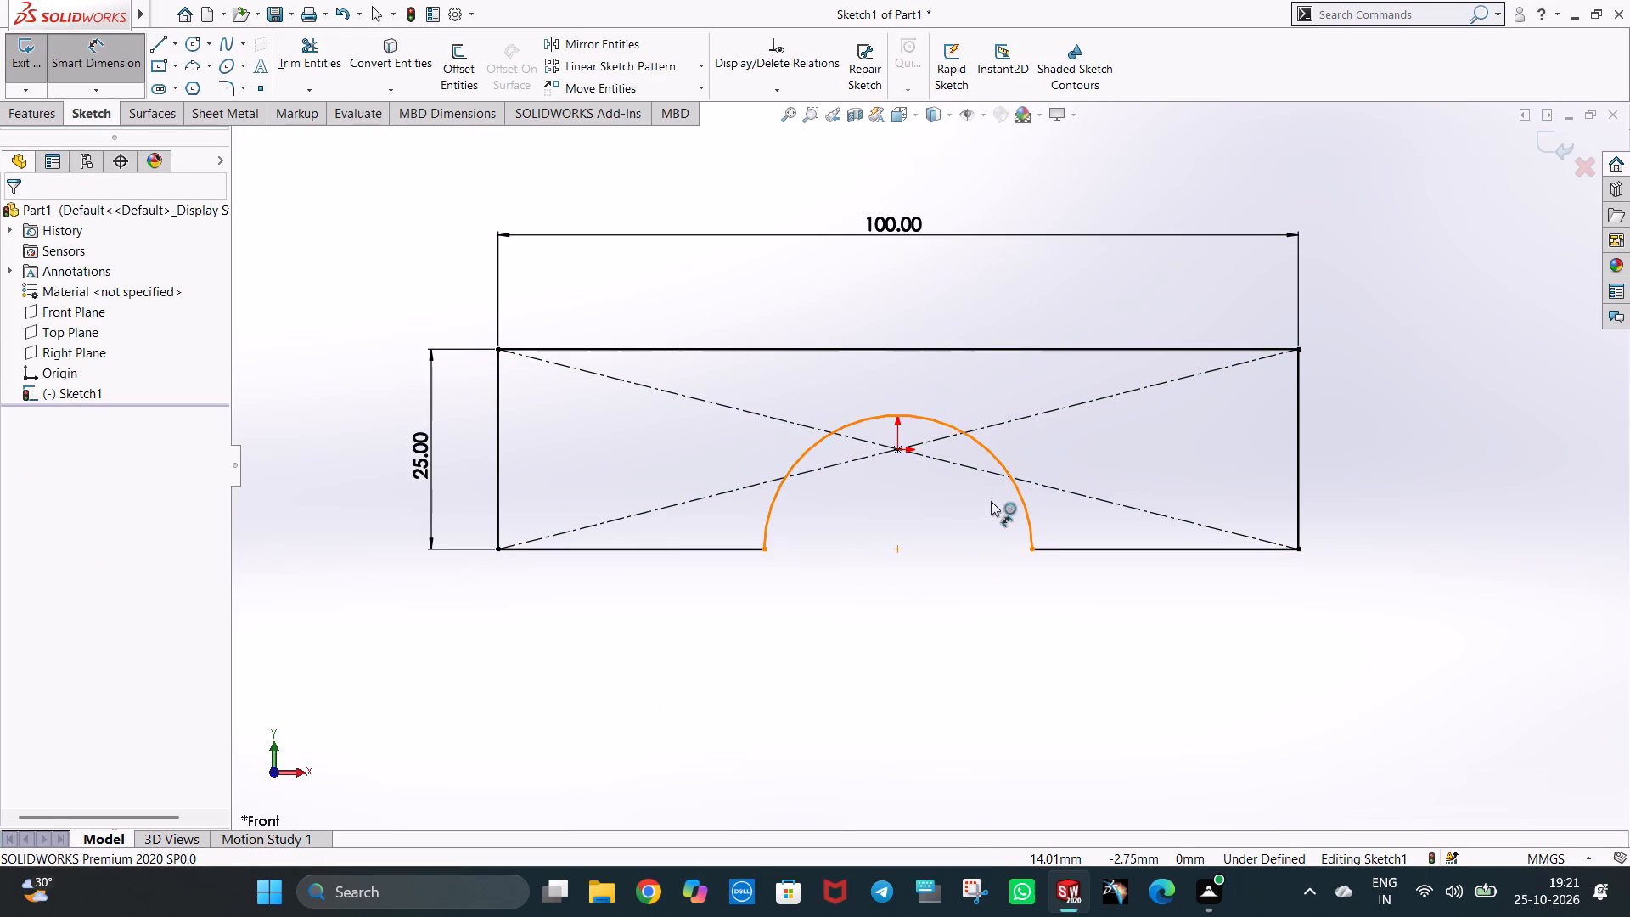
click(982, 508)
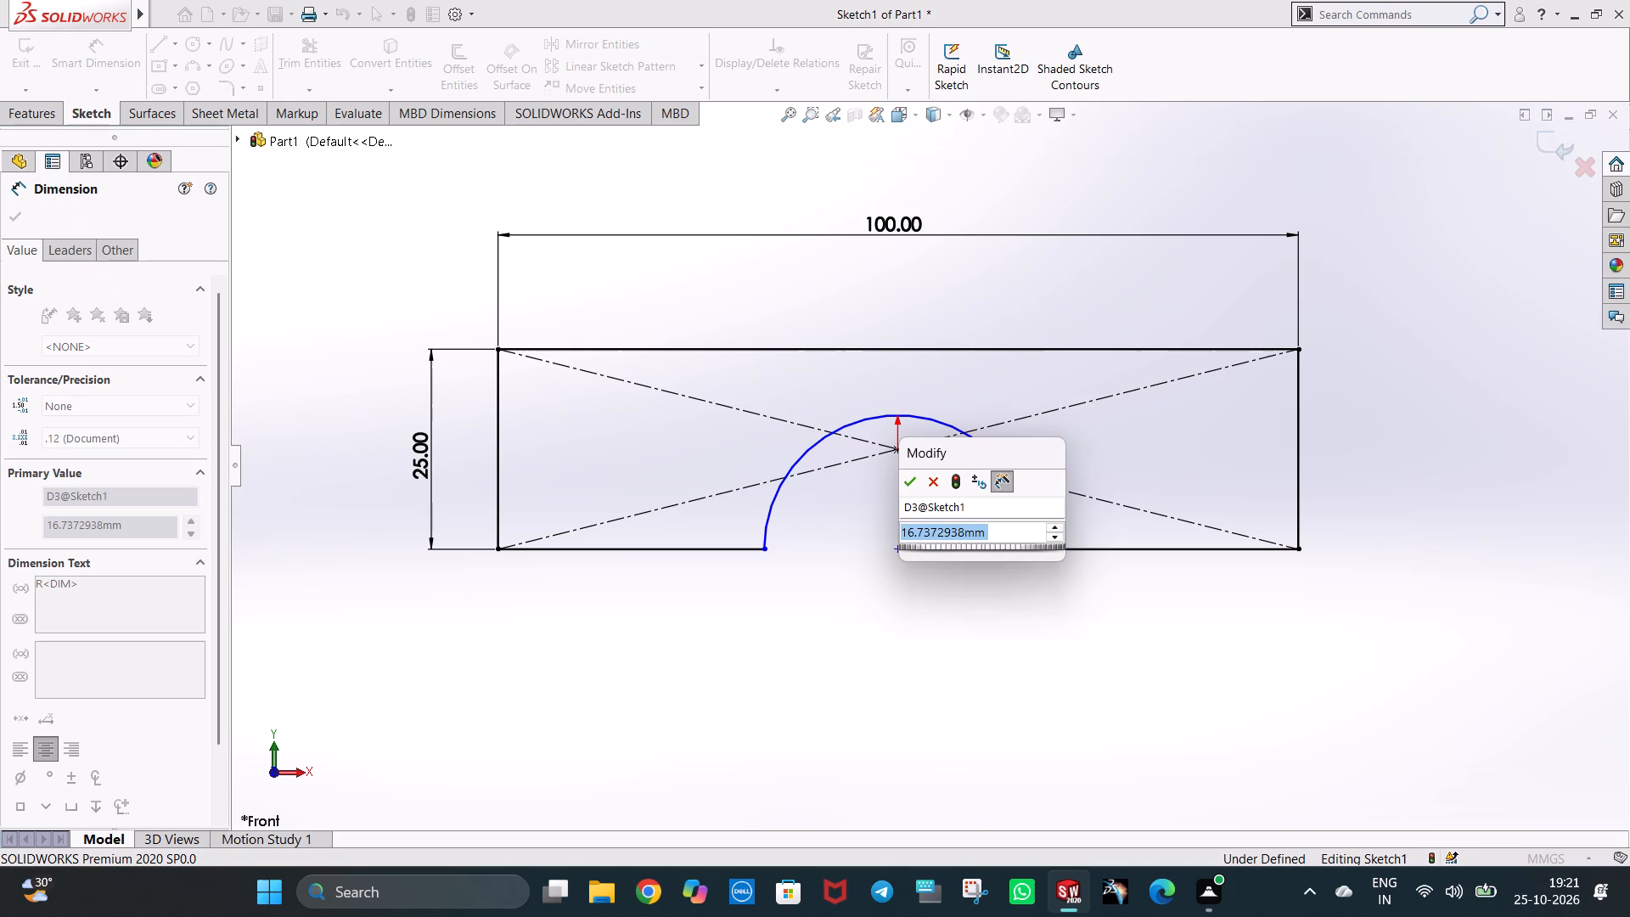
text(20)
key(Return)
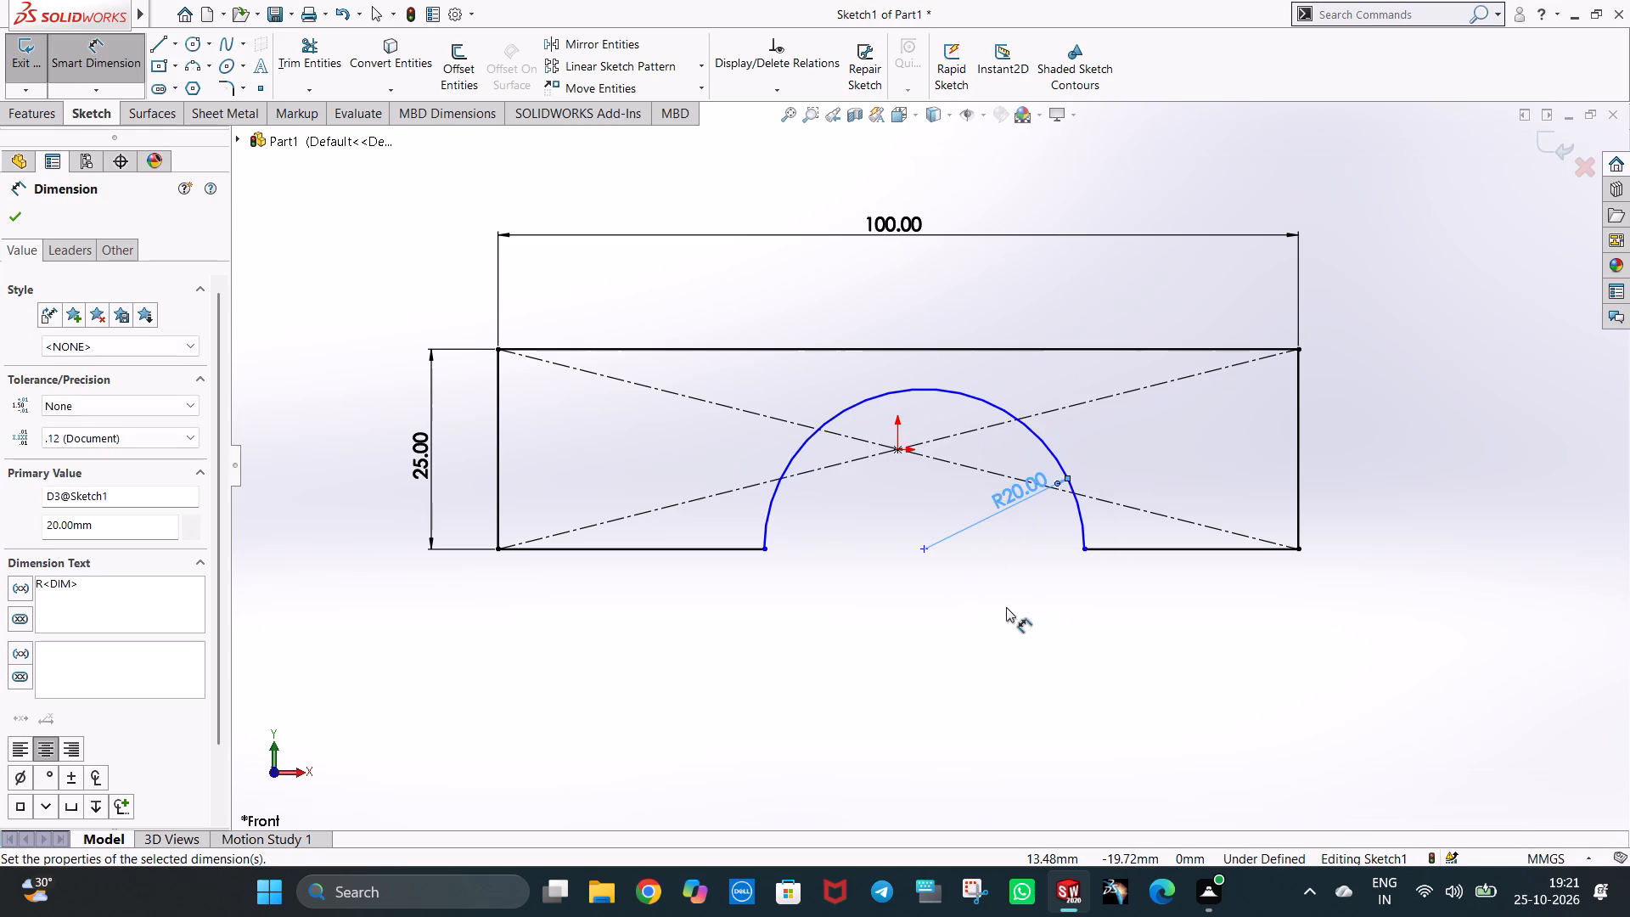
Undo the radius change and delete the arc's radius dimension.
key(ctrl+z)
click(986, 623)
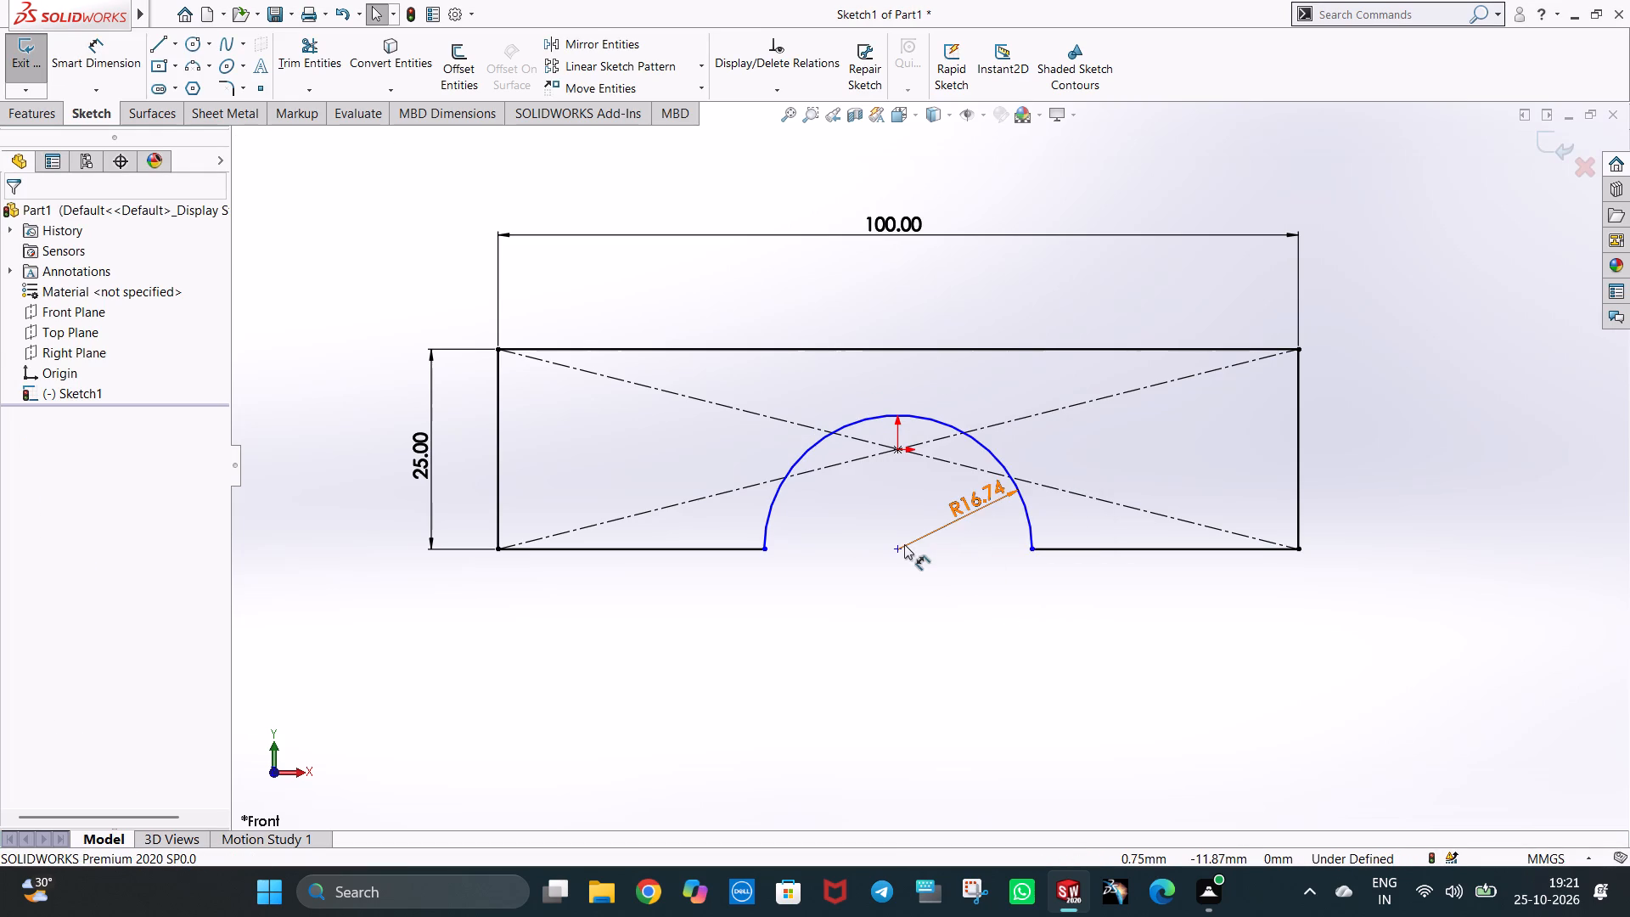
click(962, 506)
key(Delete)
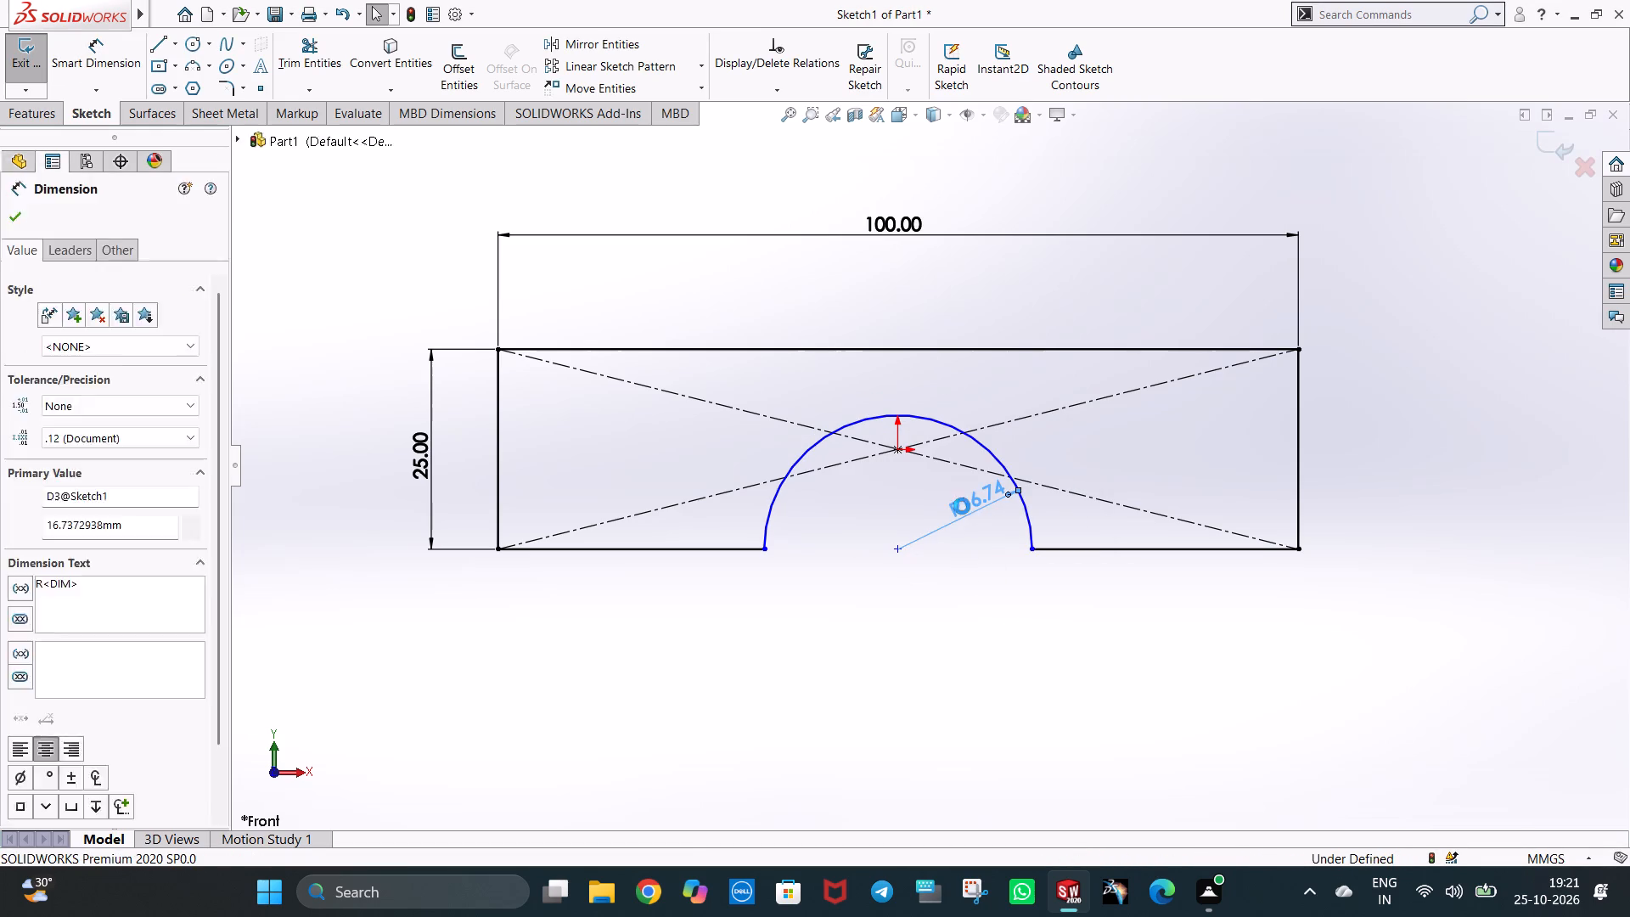
Dimension the horizontal distance from the arc's centre to its right endpoint at 20 mm, placed below the profile.
click(133, 67)
click(898, 554)
click(900, 546)
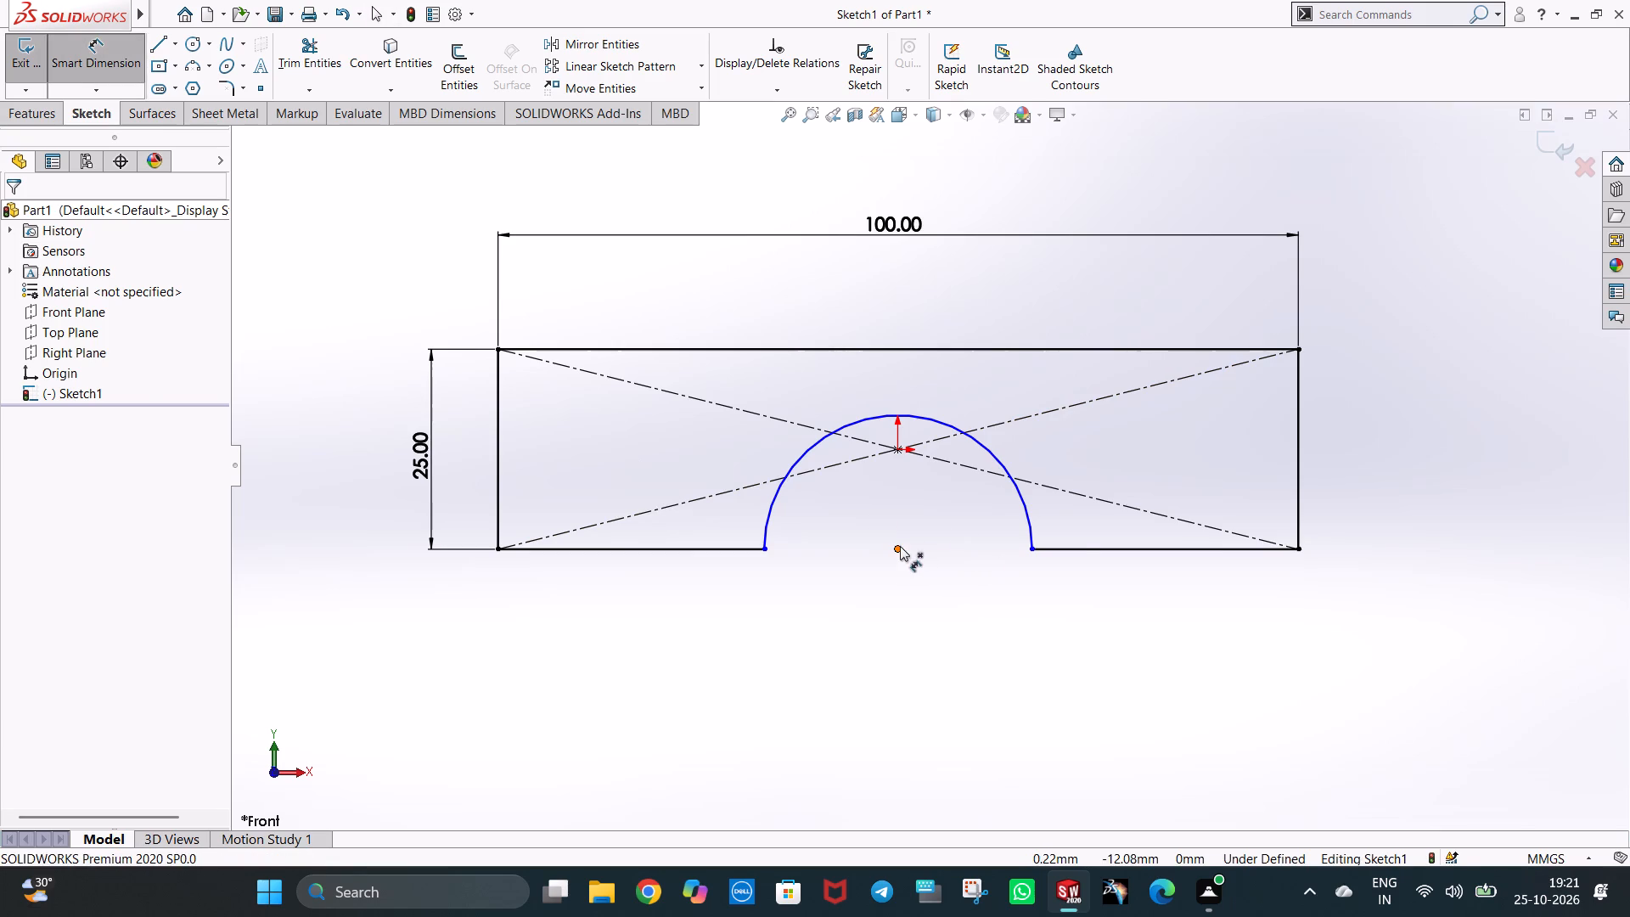
click(1032, 550)
click(986, 606)
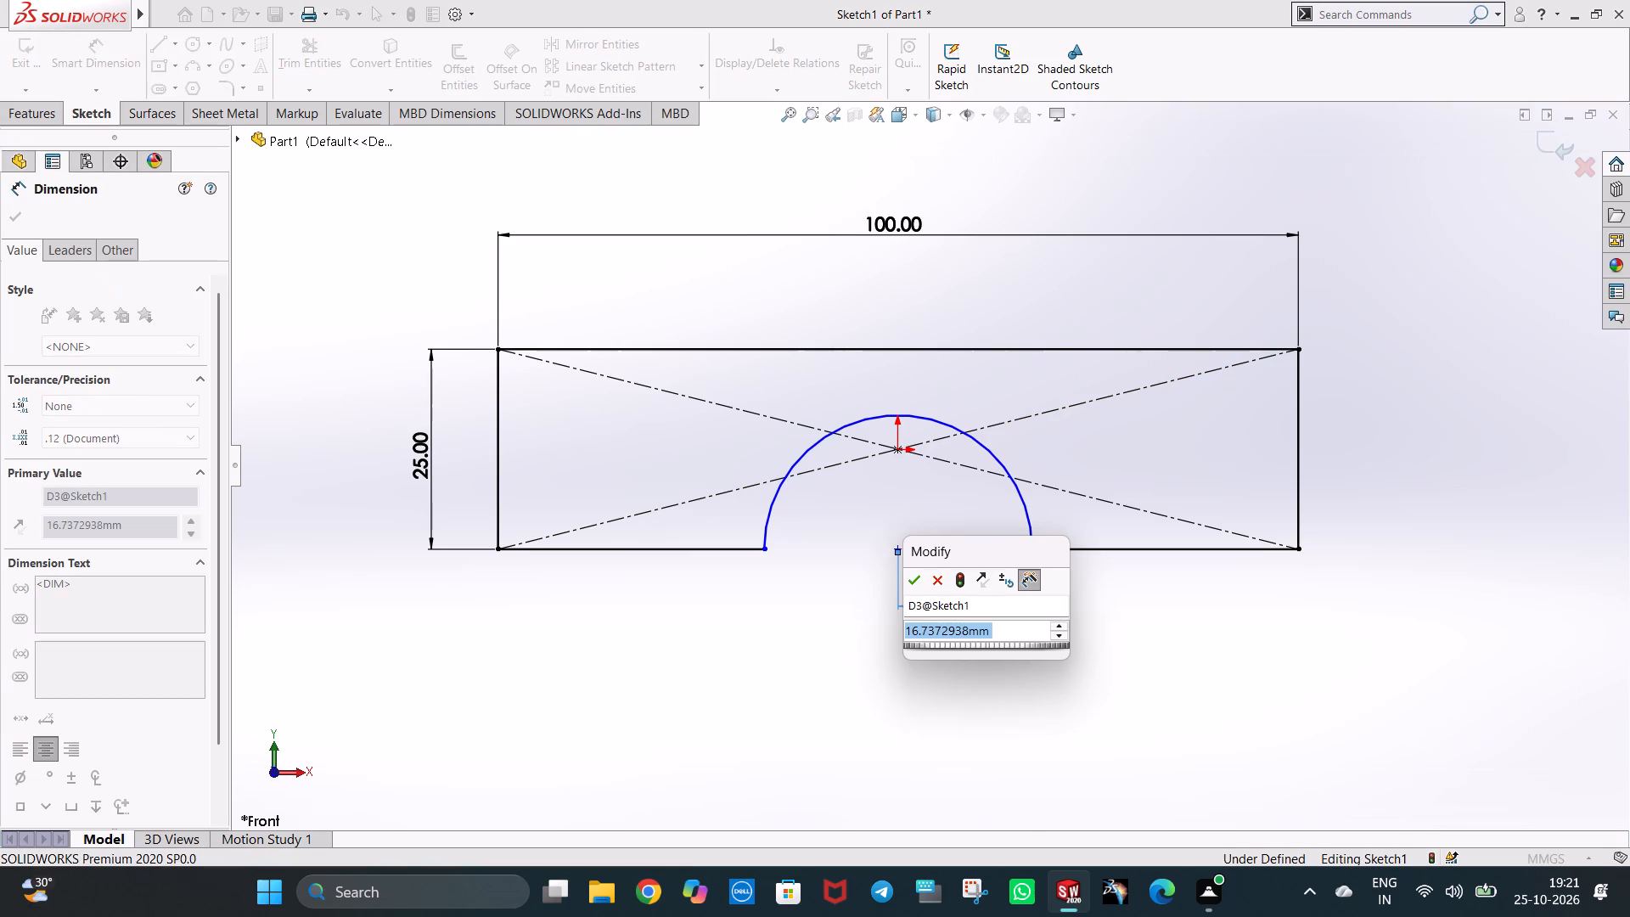
text(20)
key(Return)
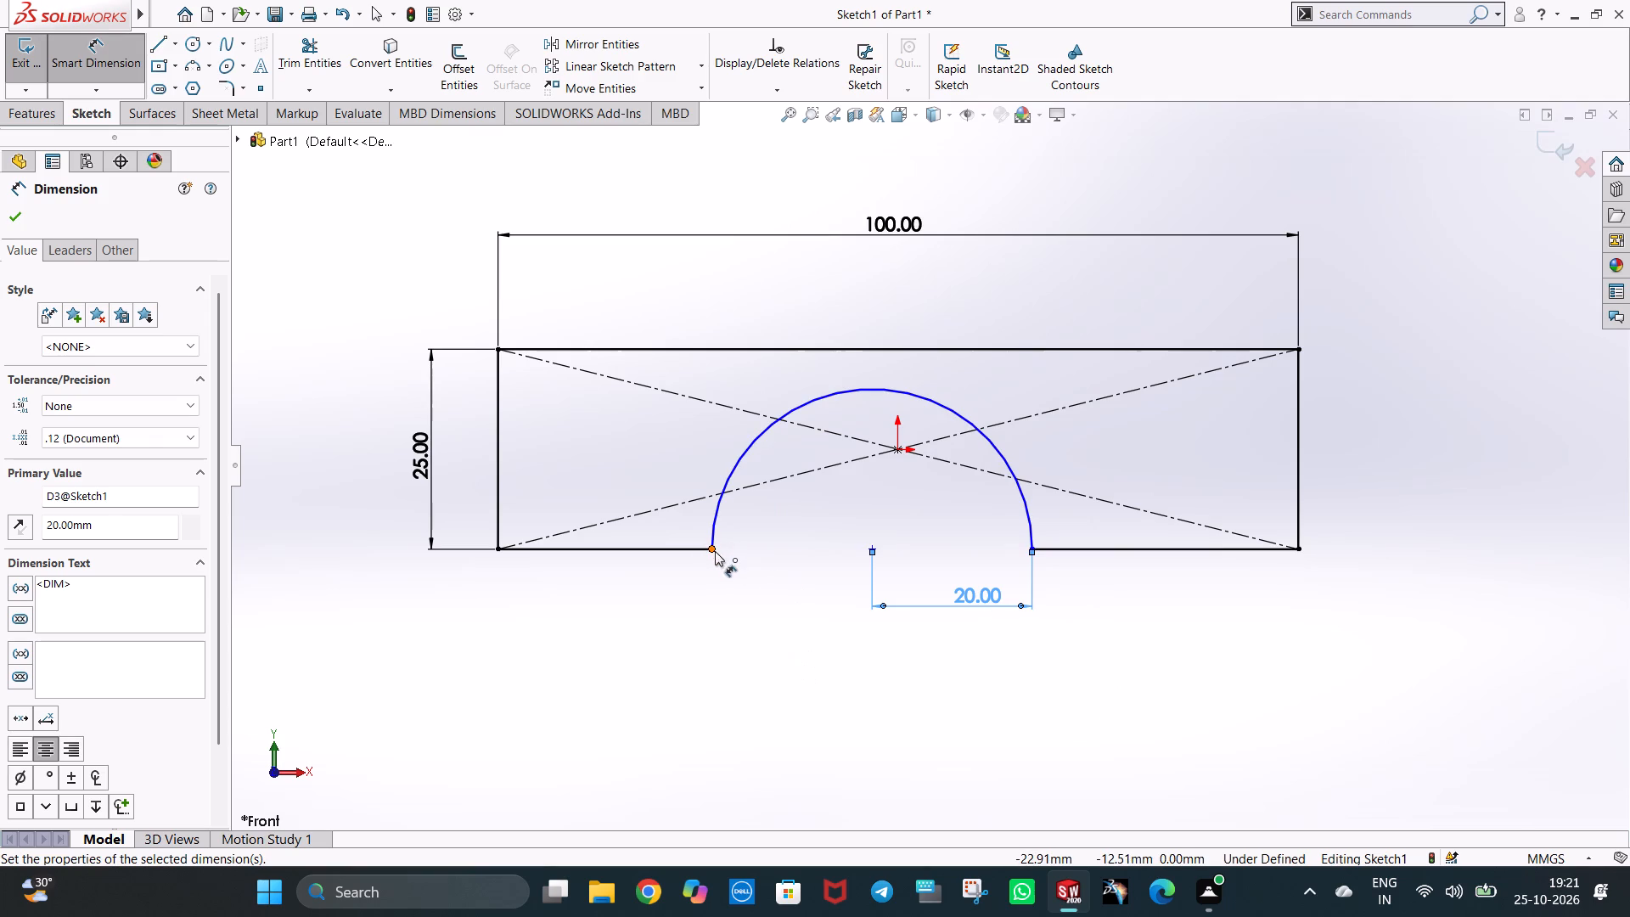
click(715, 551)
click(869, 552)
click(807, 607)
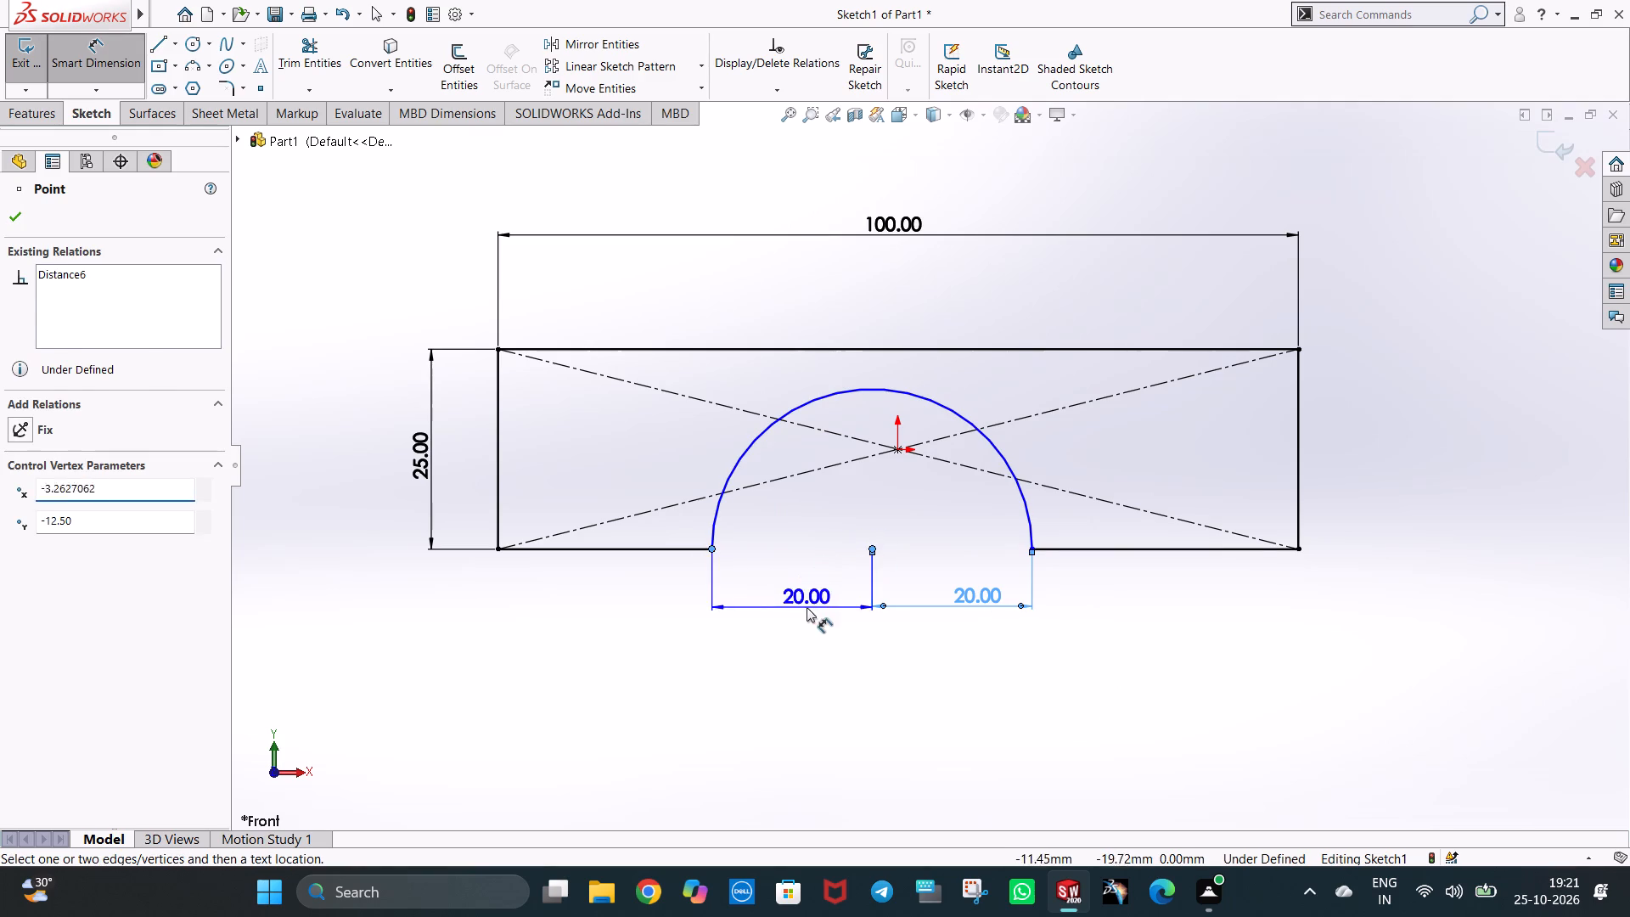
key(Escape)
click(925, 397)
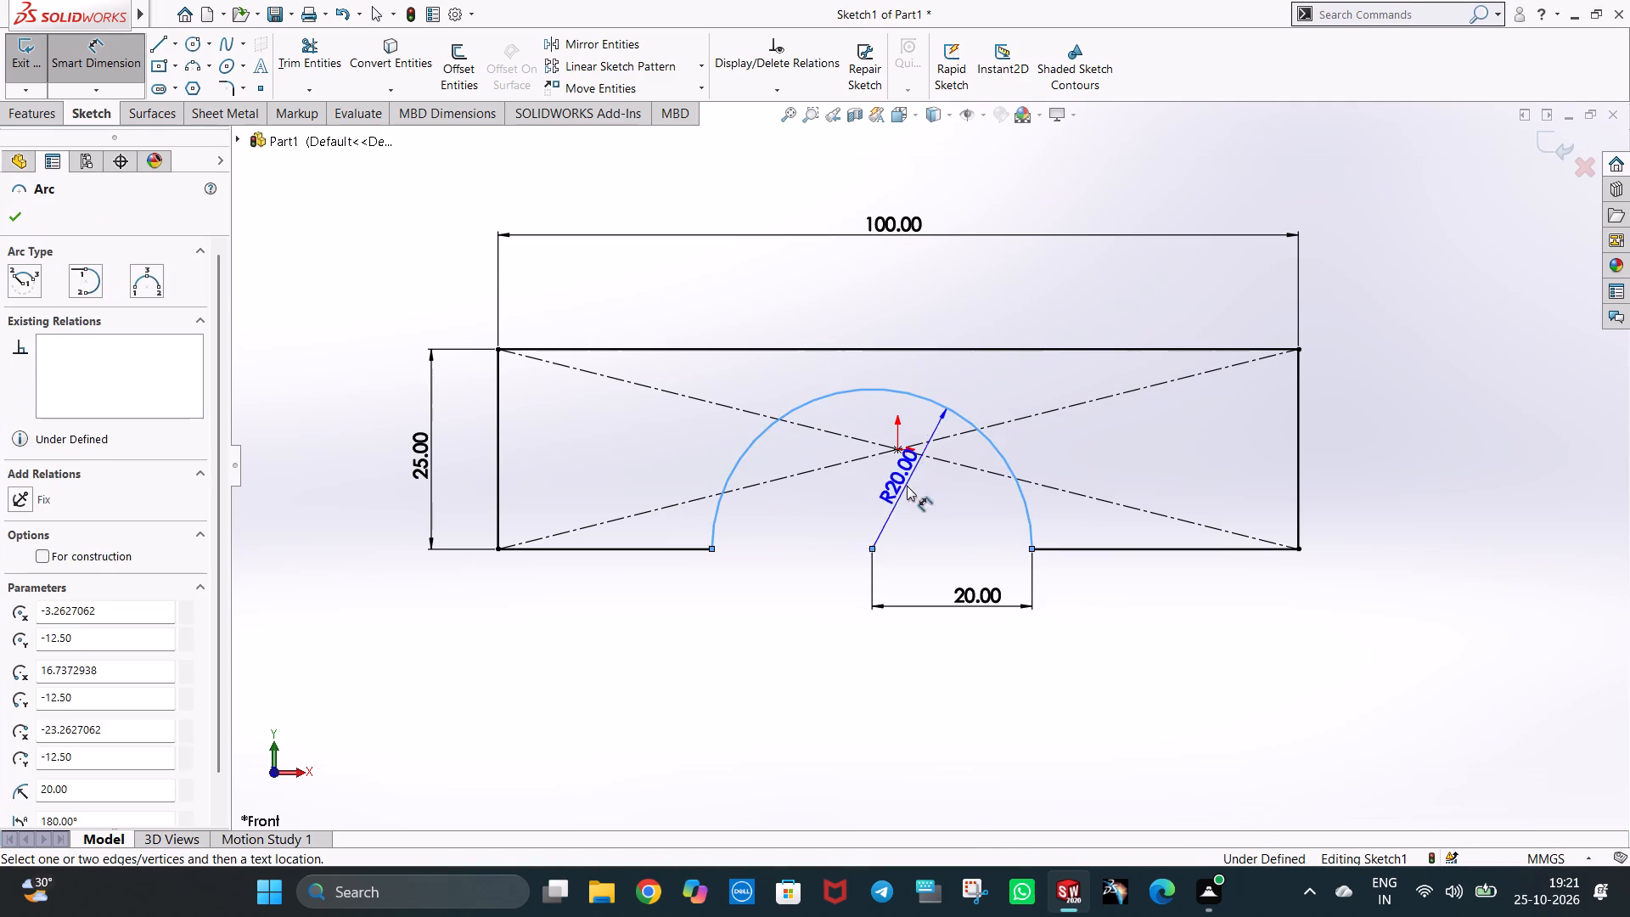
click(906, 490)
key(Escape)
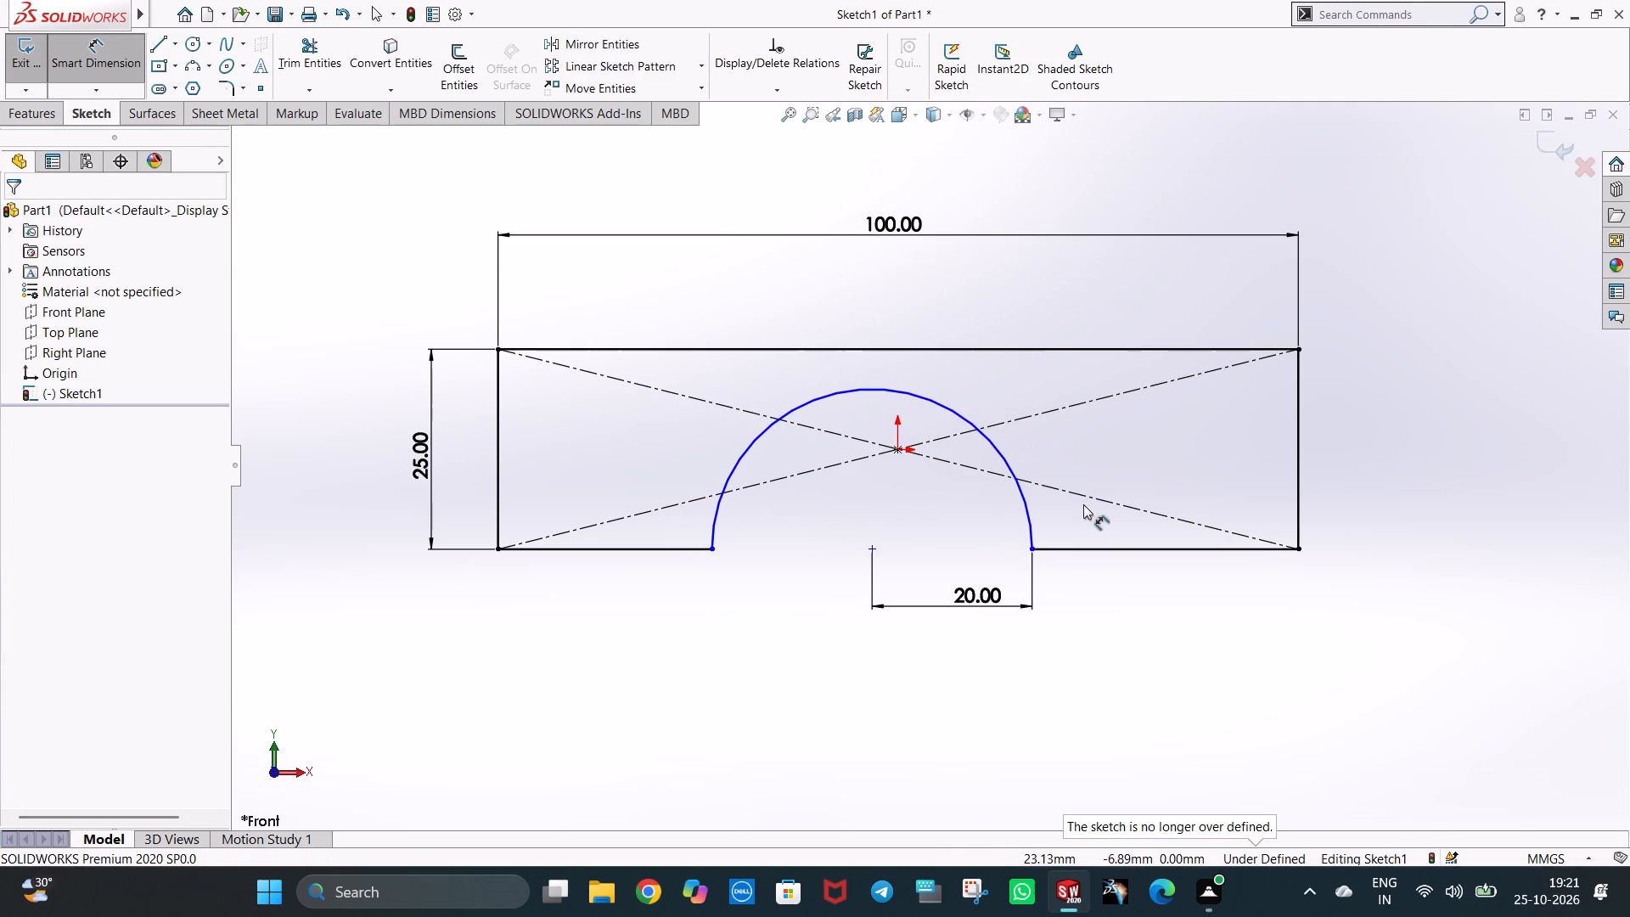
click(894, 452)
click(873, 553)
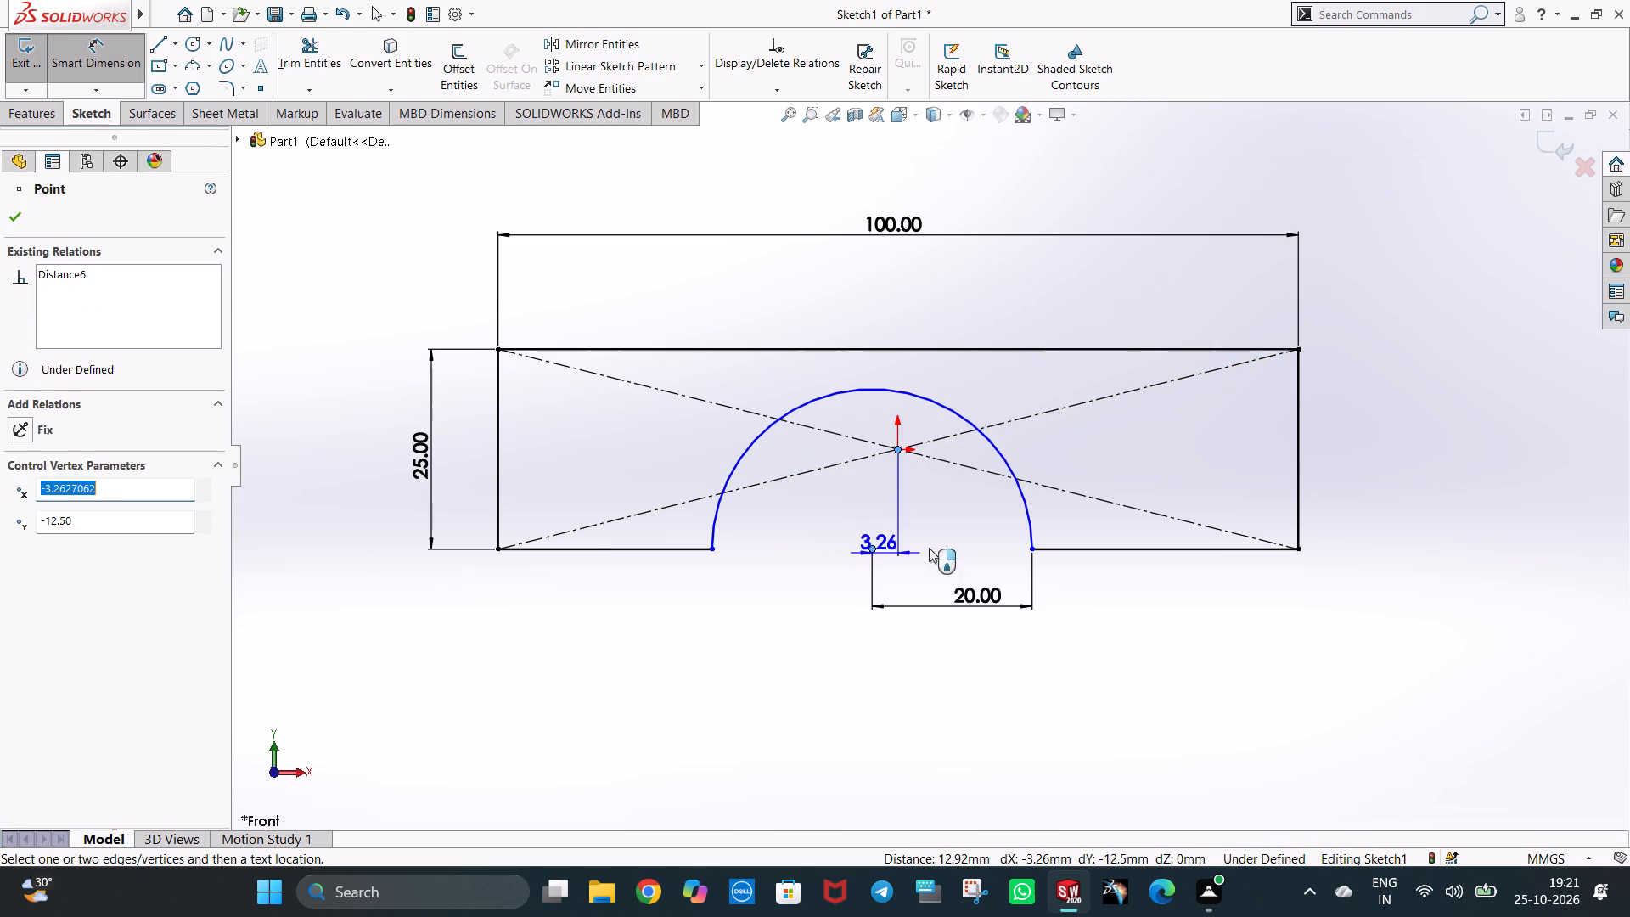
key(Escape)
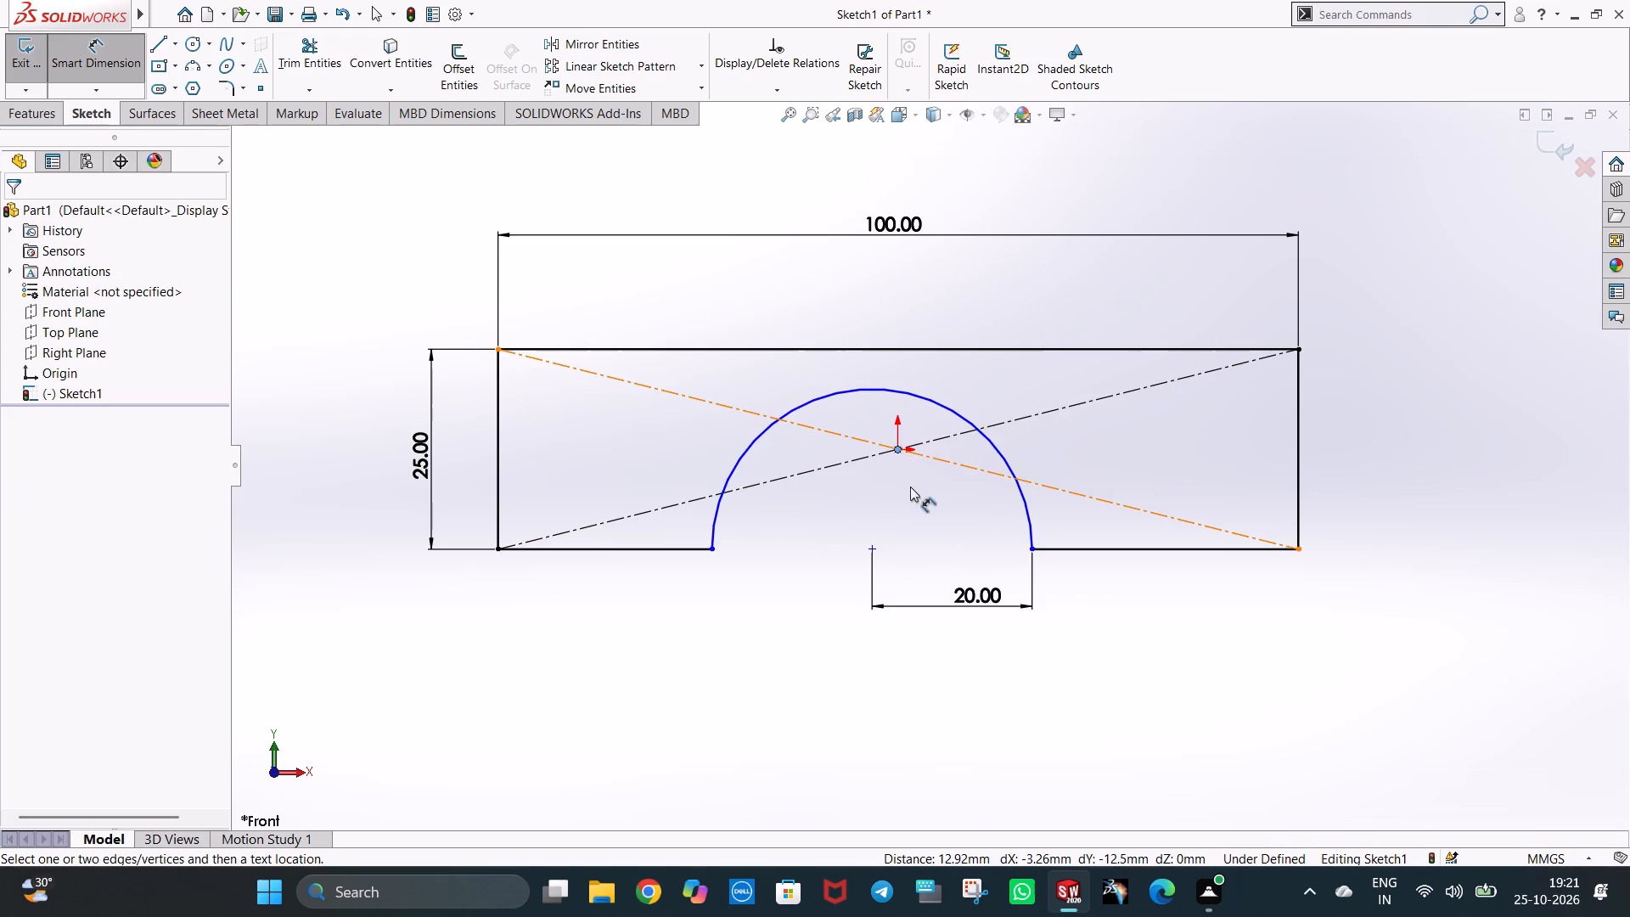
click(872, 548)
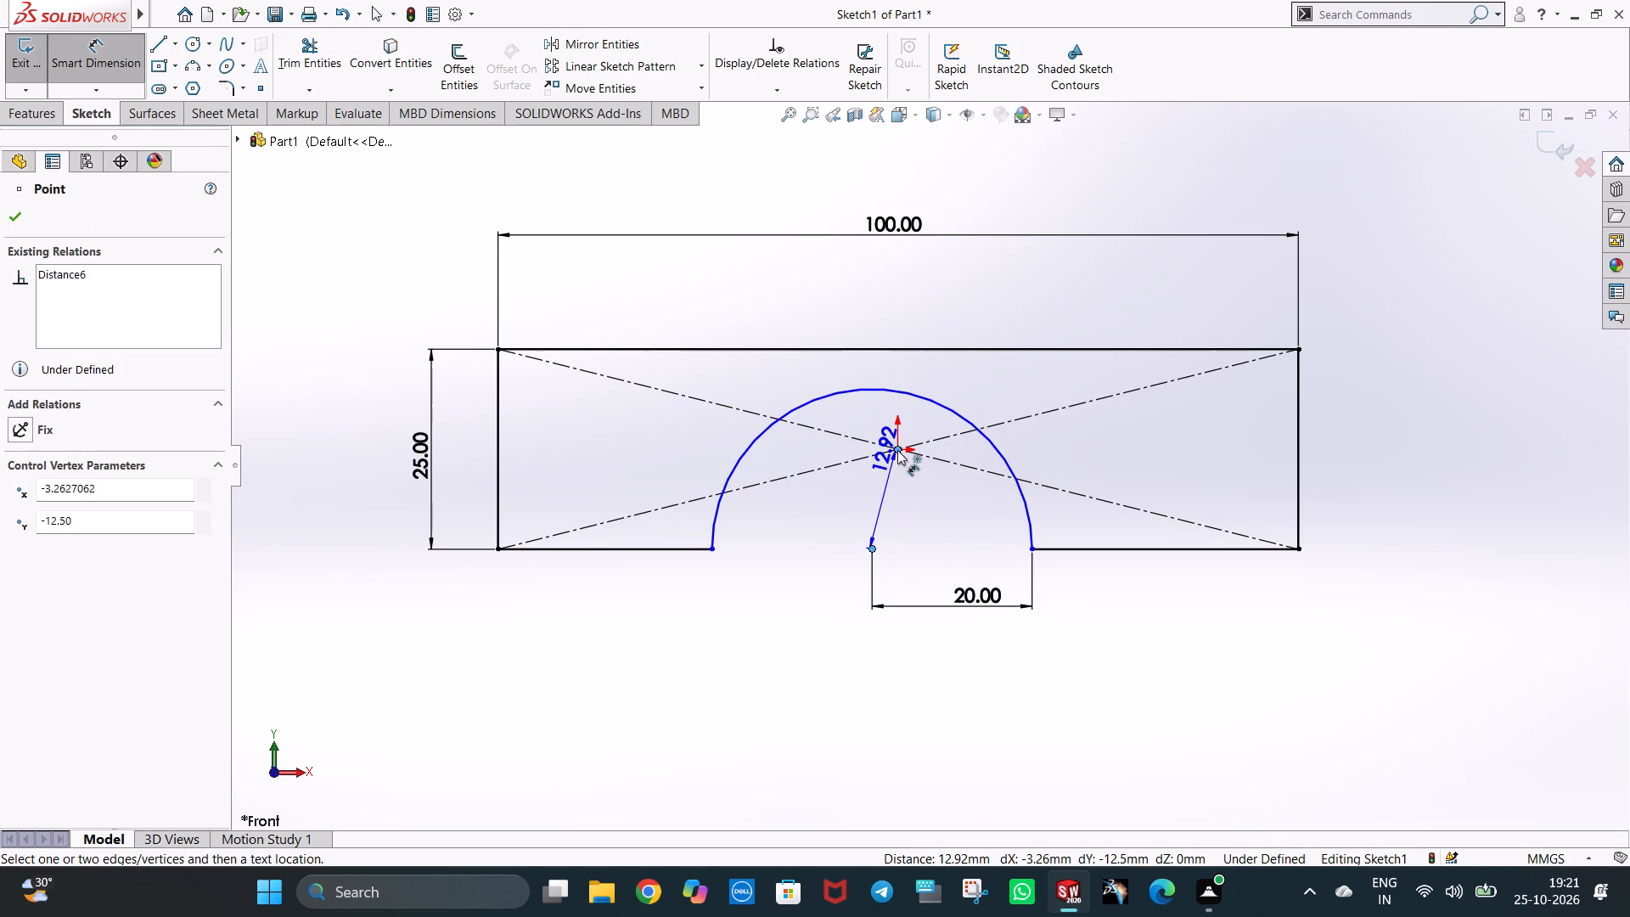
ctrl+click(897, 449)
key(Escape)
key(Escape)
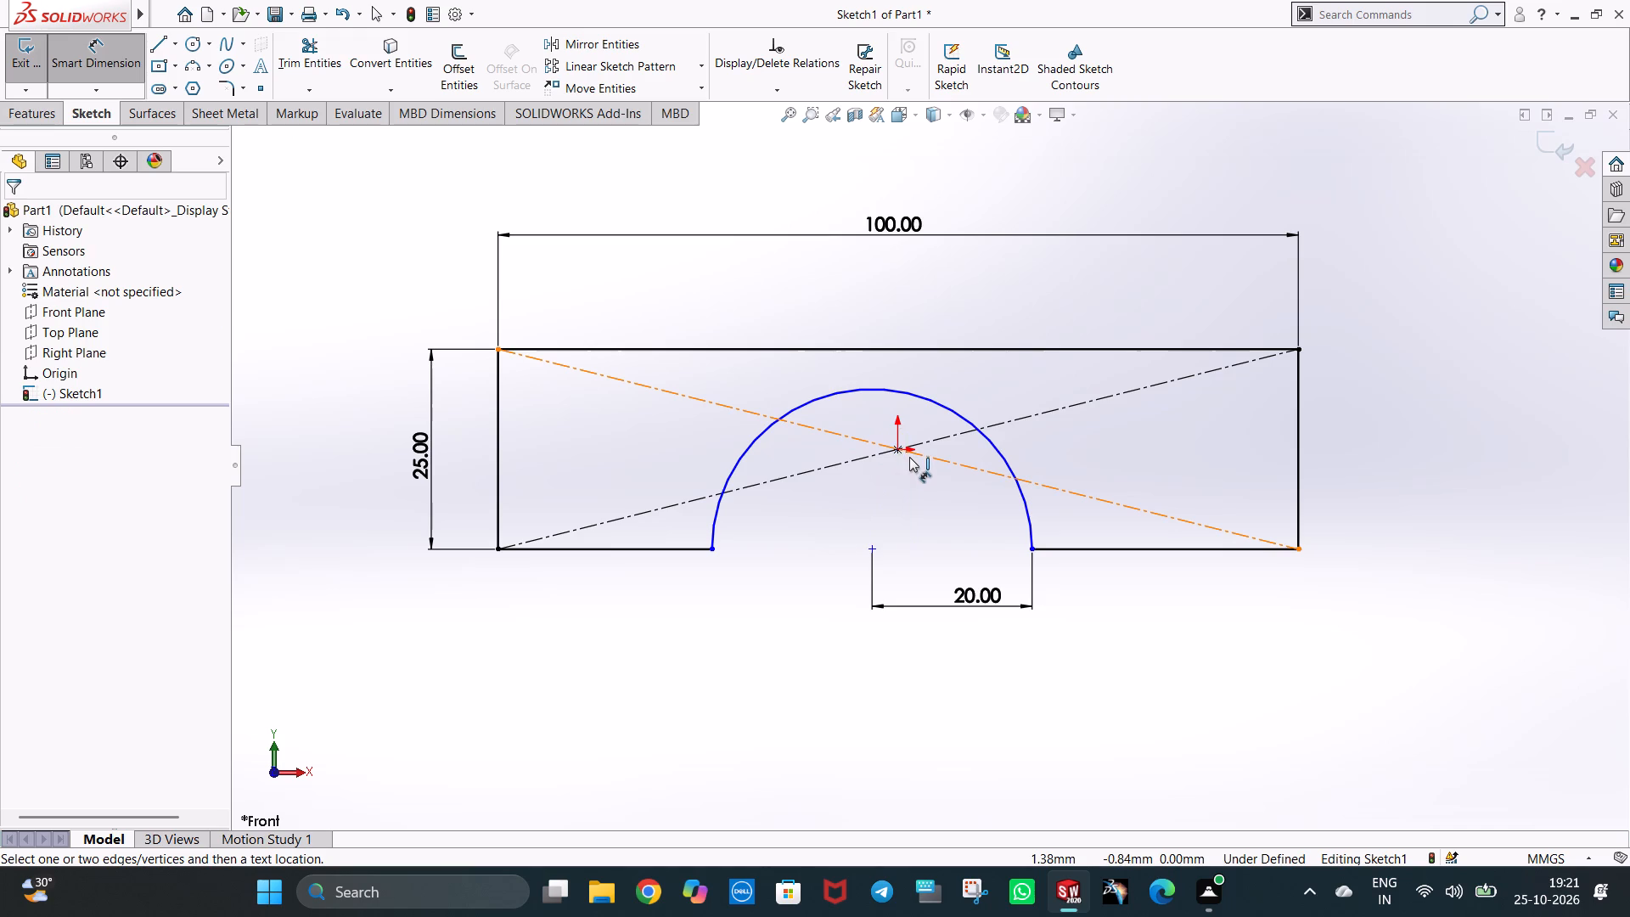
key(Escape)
Add a Vertical relation between the rectangle's centre point at the origin and the arc's centre point.
ctrl+click(895, 450)
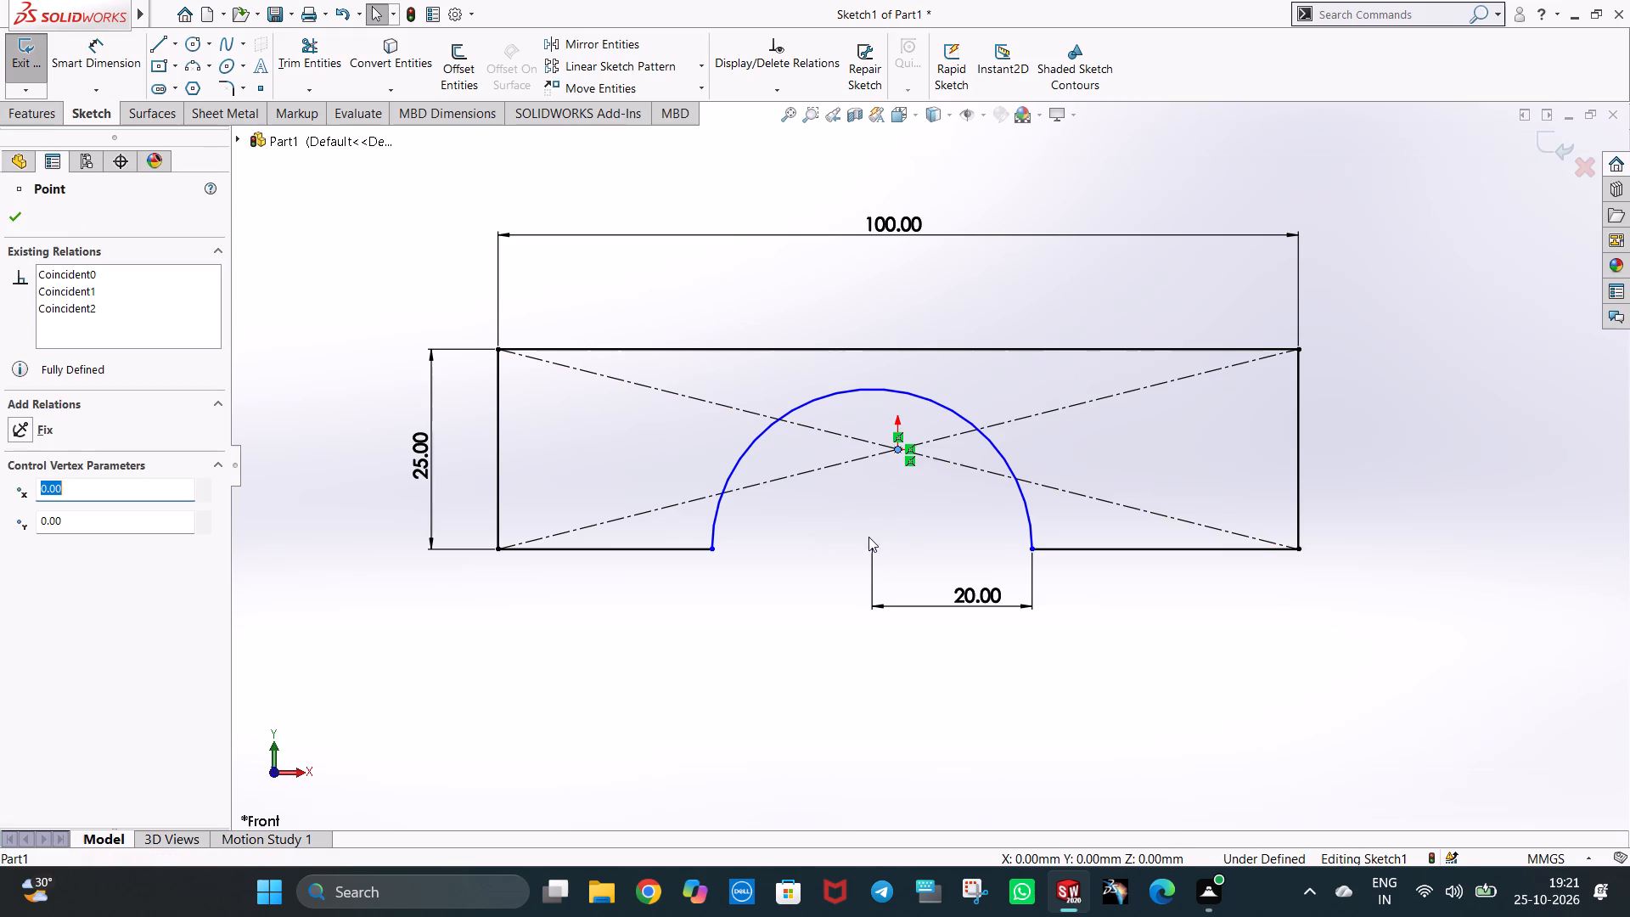
ctrl+click(876, 552)
ctrl+click(41, 540)
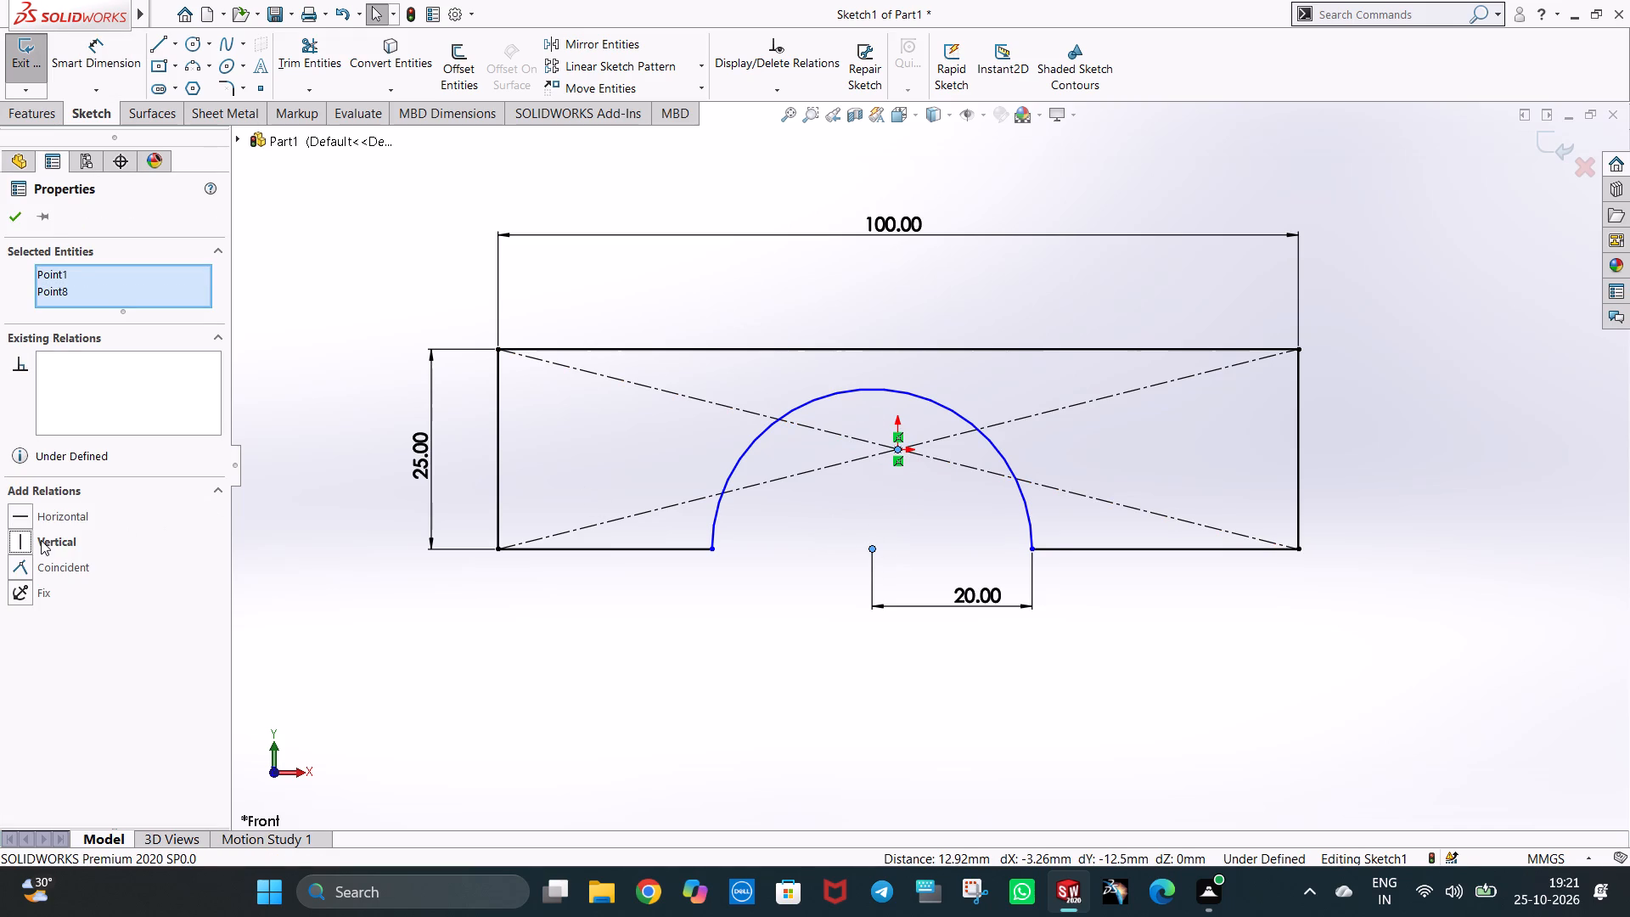
click(1173, 696)
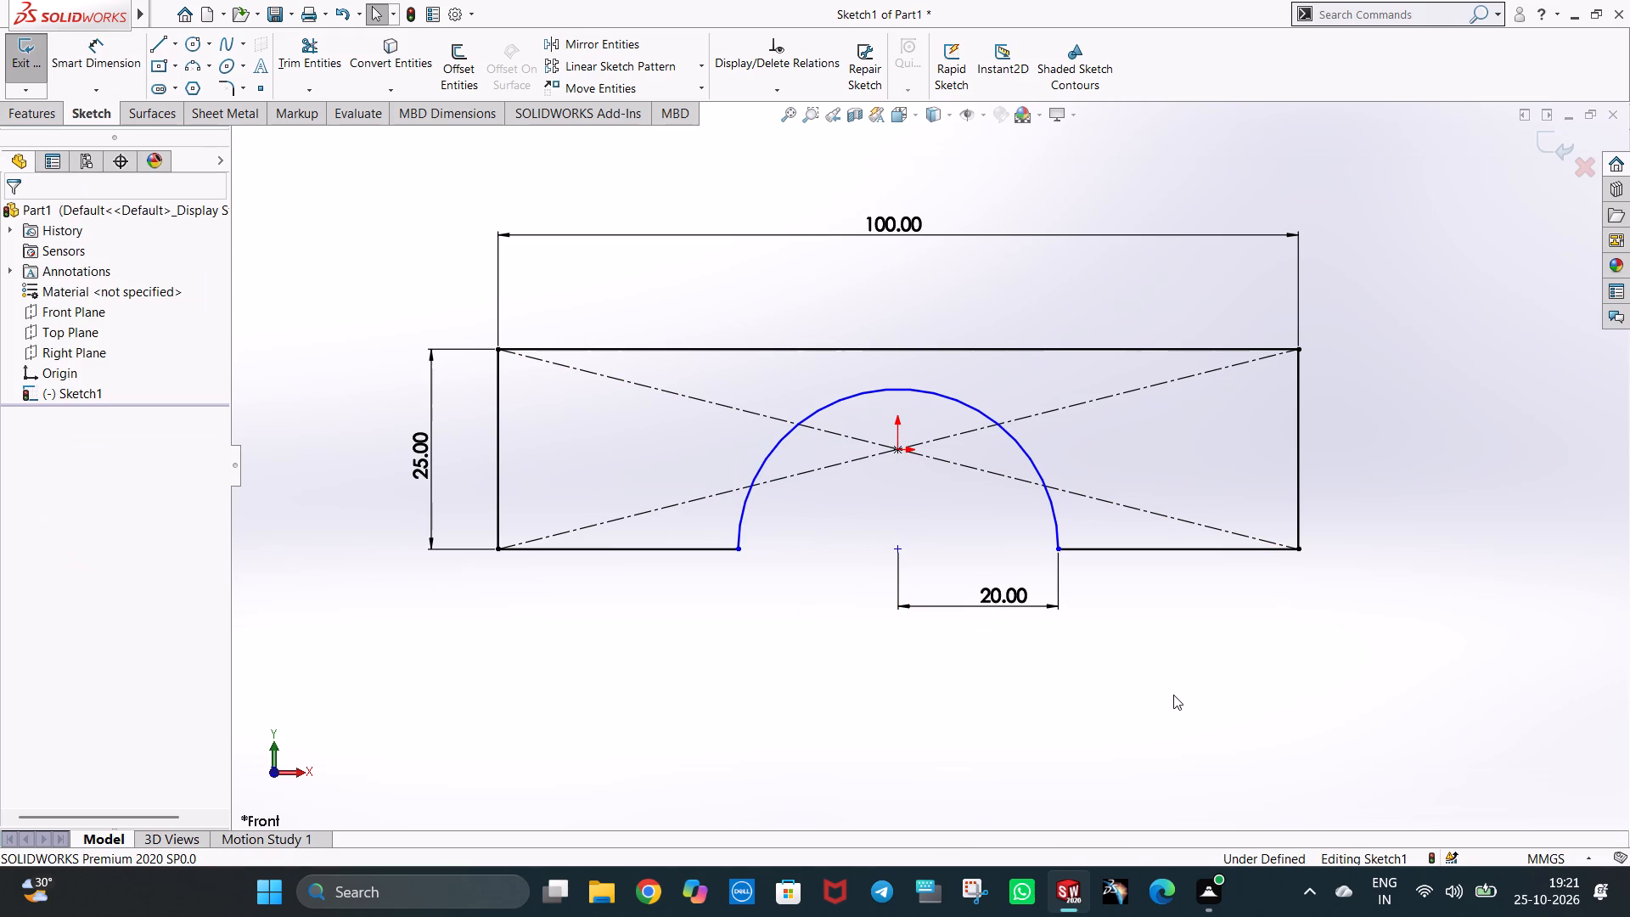
Dimension the bottom line segment left of the arc at 30 mm, placed below the profile.
click(81, 54)
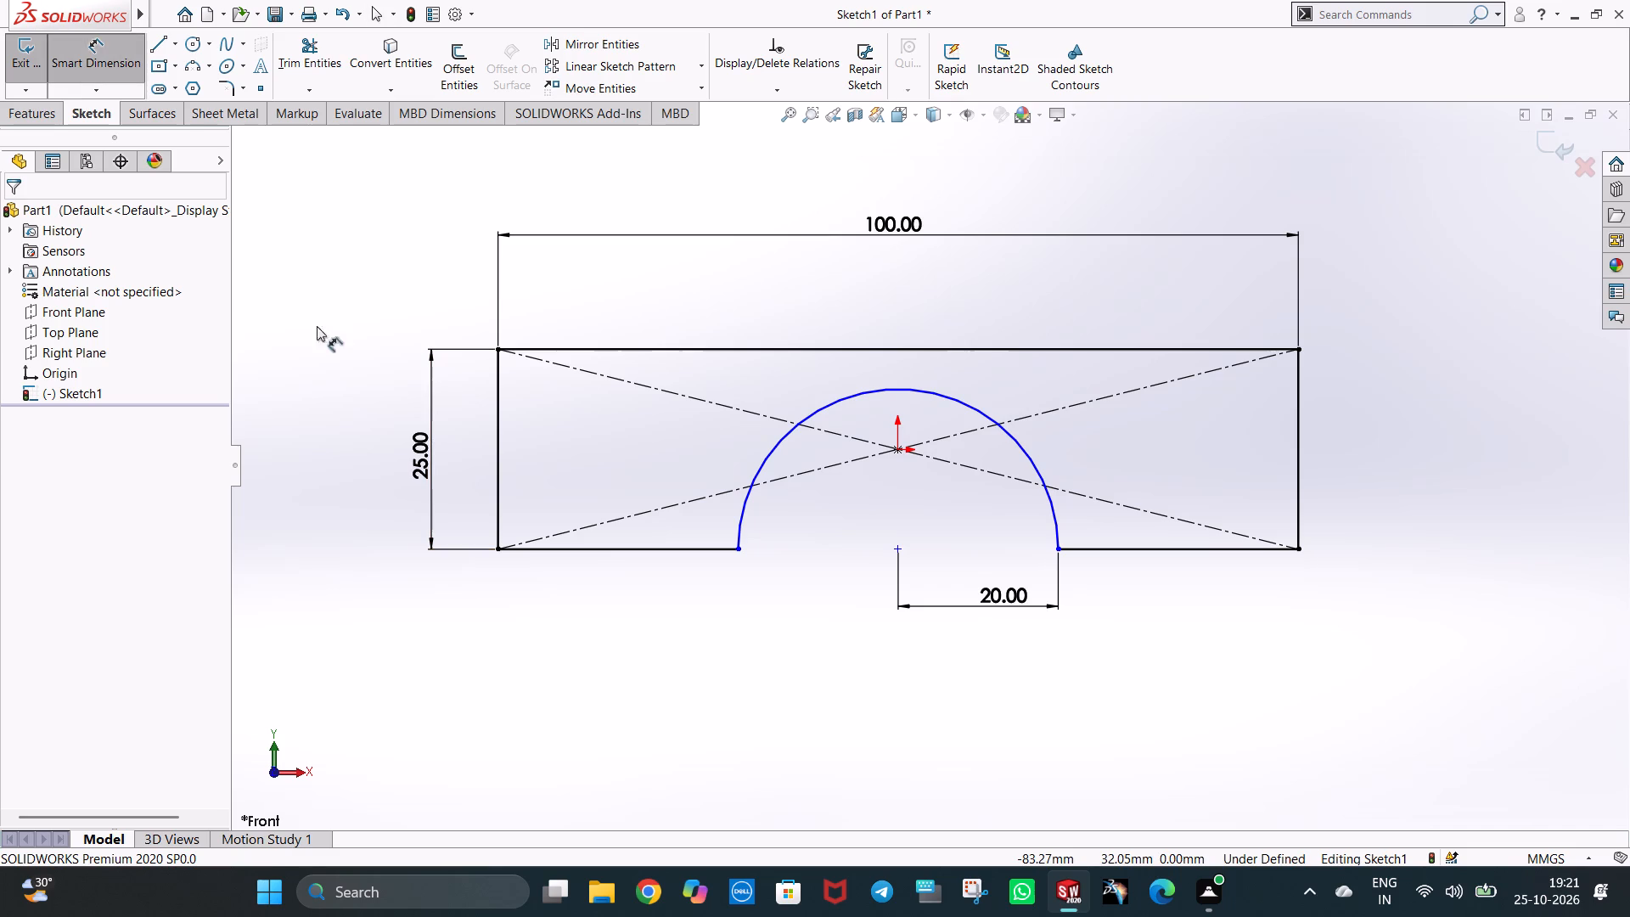
click(664, 553)
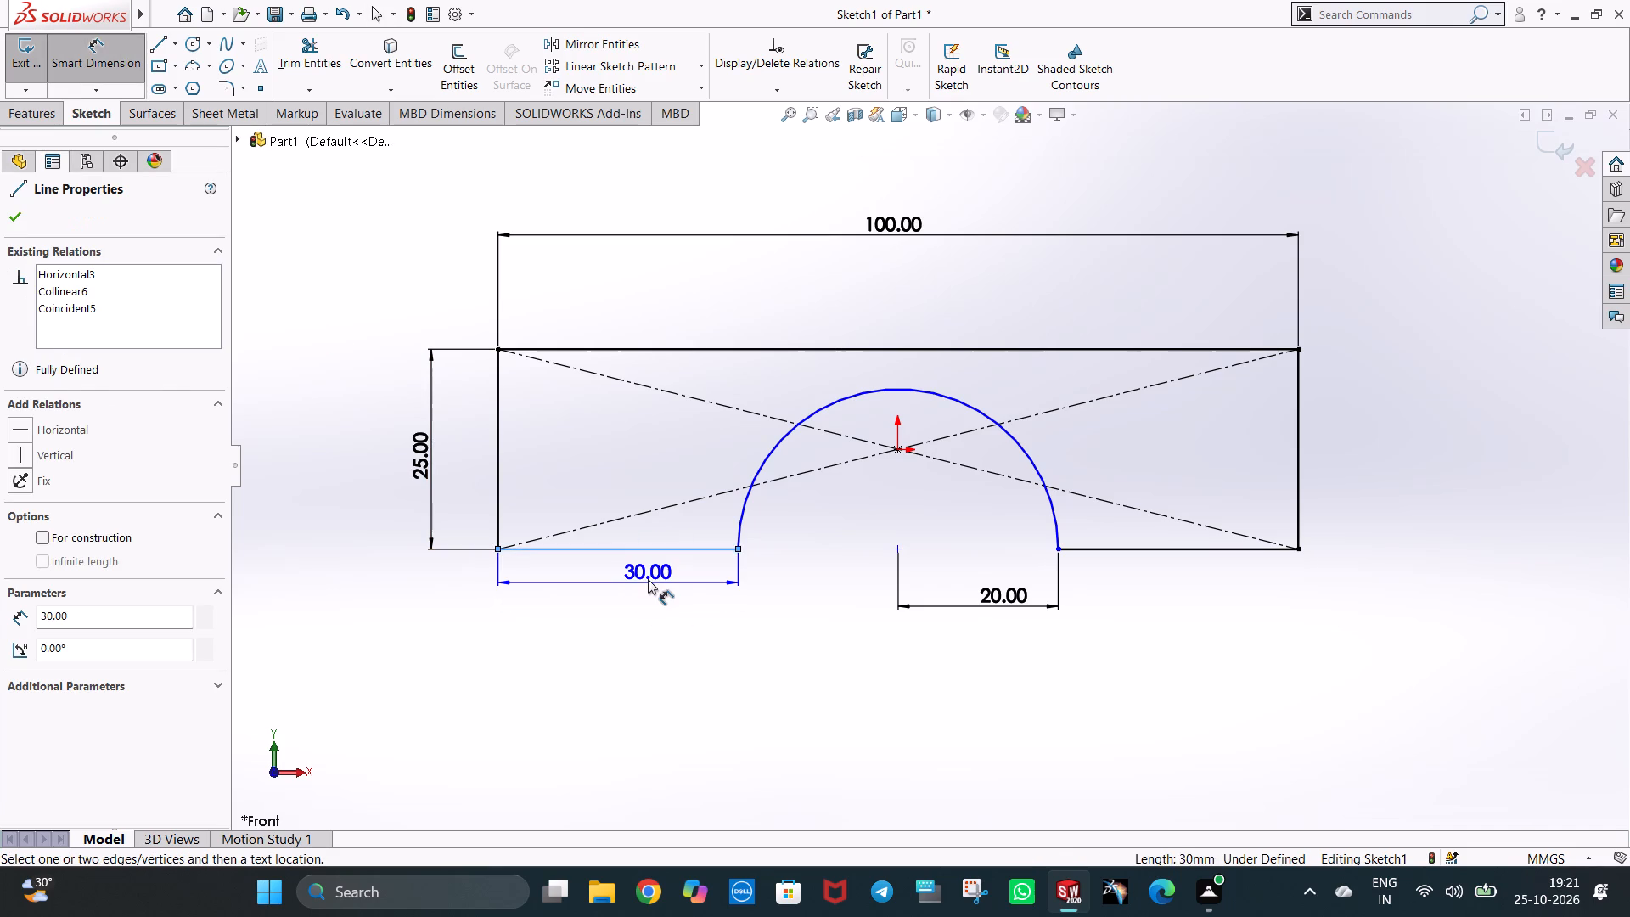
click(649, 579)
click(575, 548)
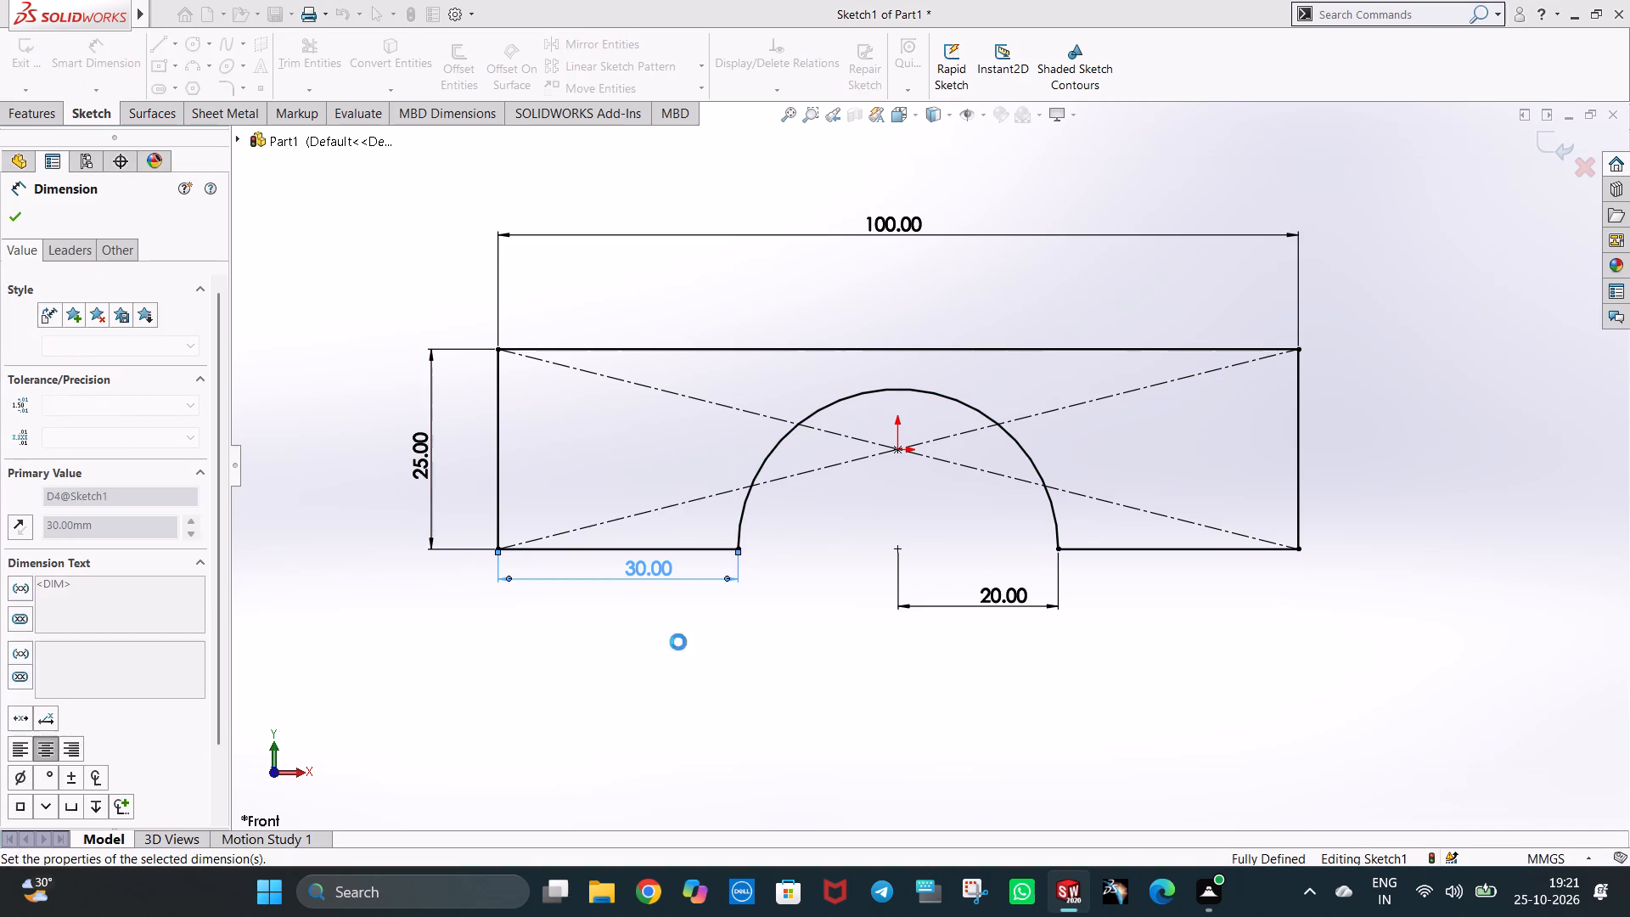
click(679, 642)
drag(649, 584, 626, 600)
click(713, 686)
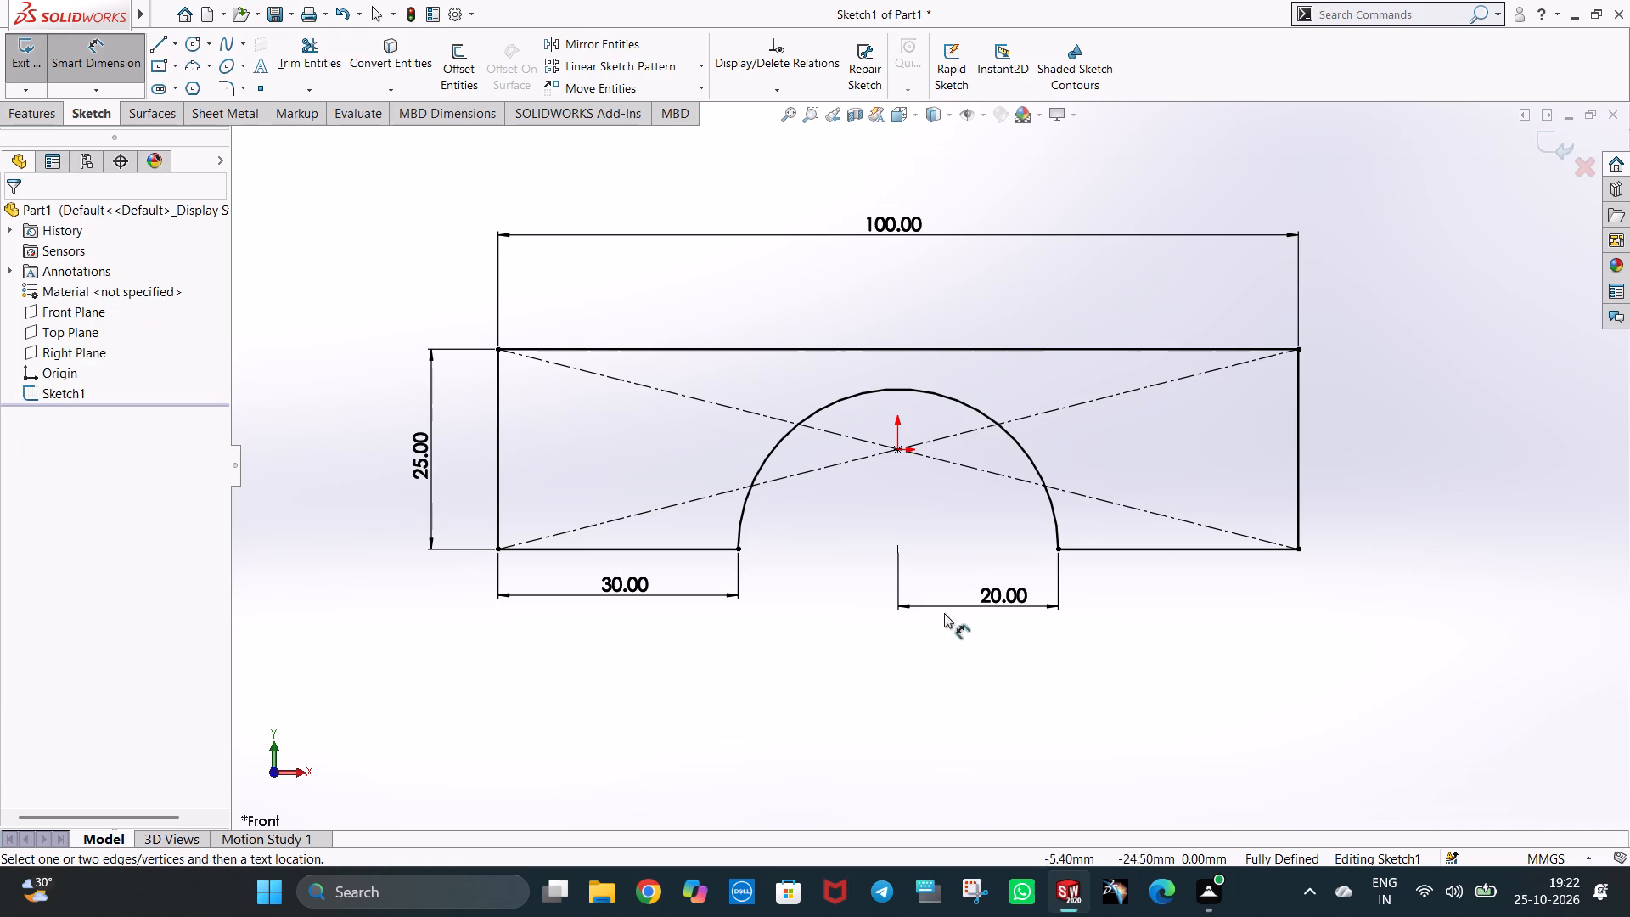
Extrude the profile as a boss with the Mid Plane end condition and a depth of 60 mm.
click(49, 121)
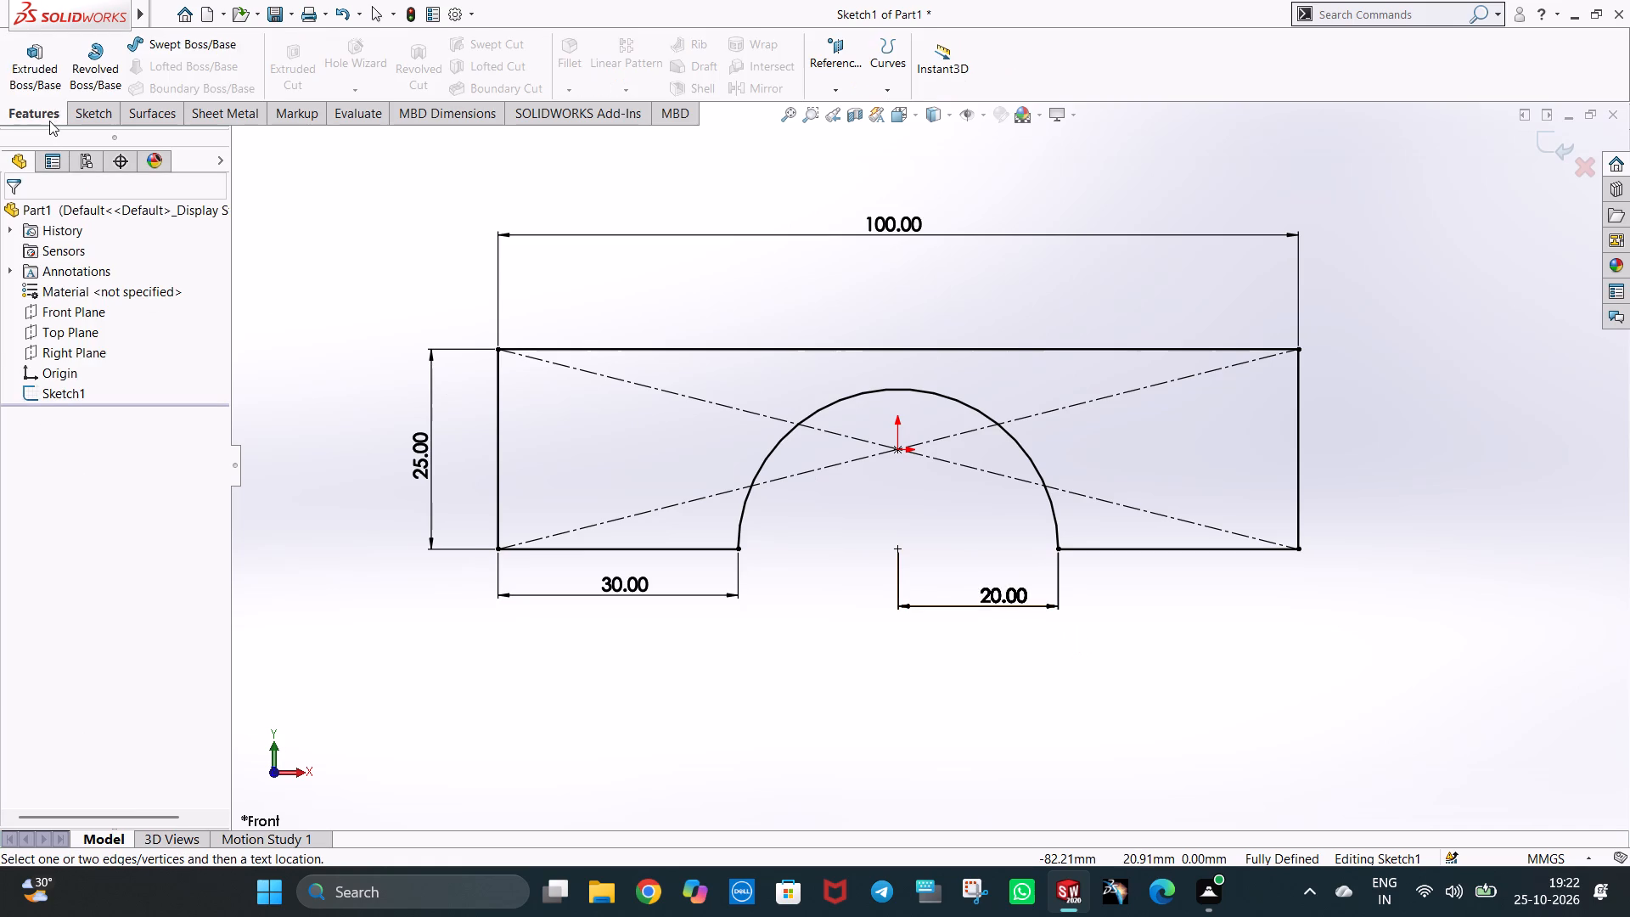
click(36, 61)
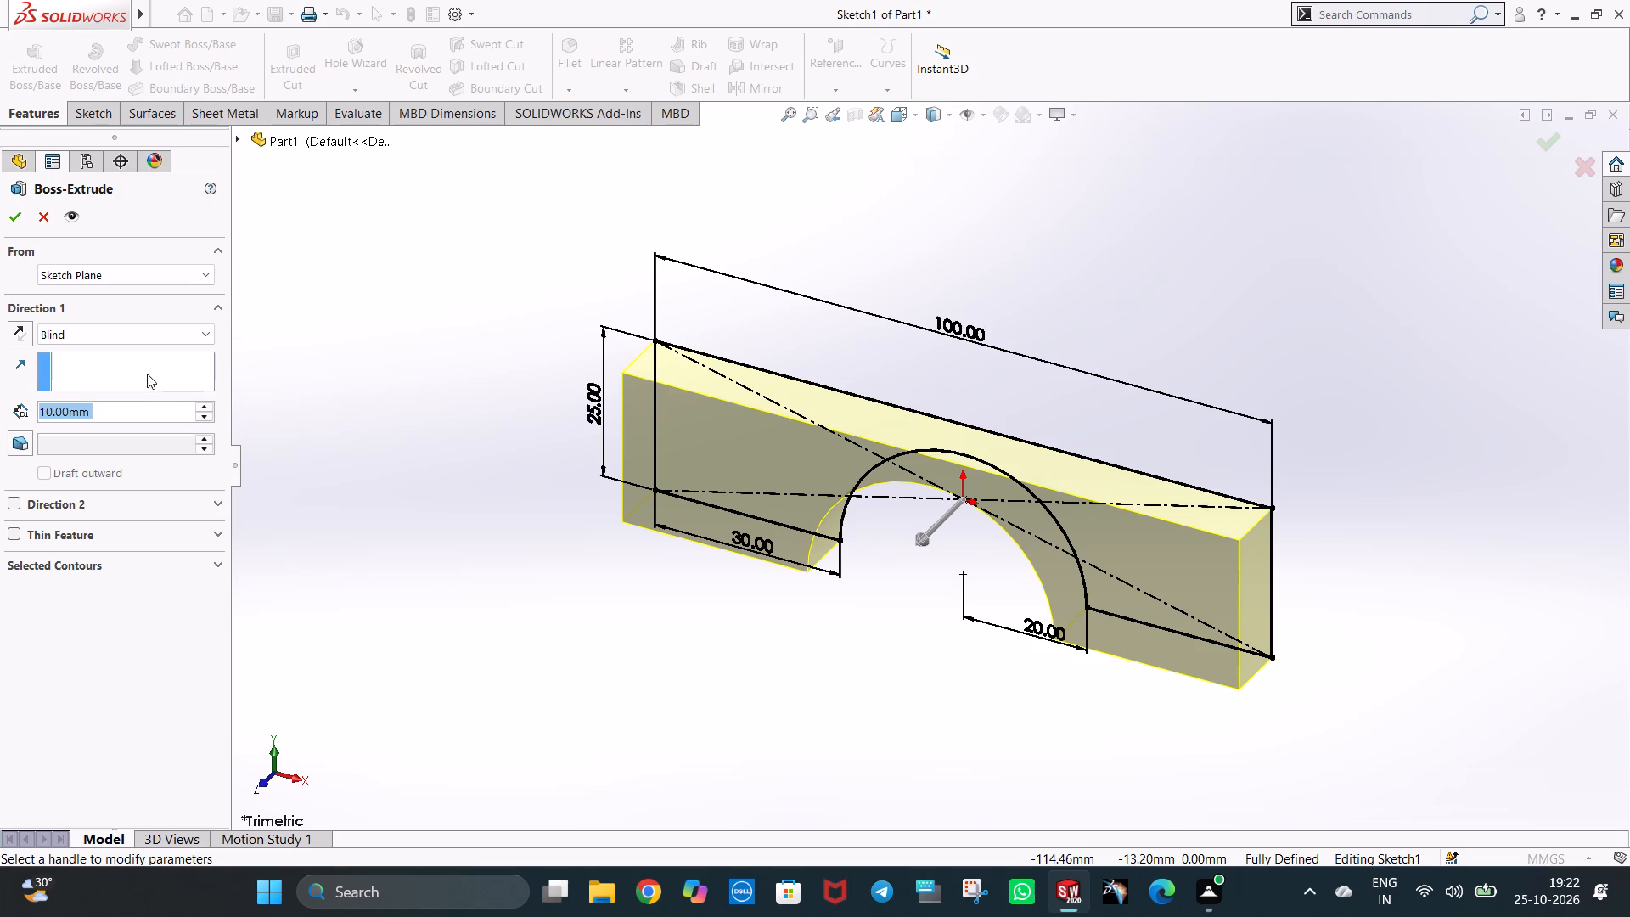
click(146, 334)
click(139, 425)
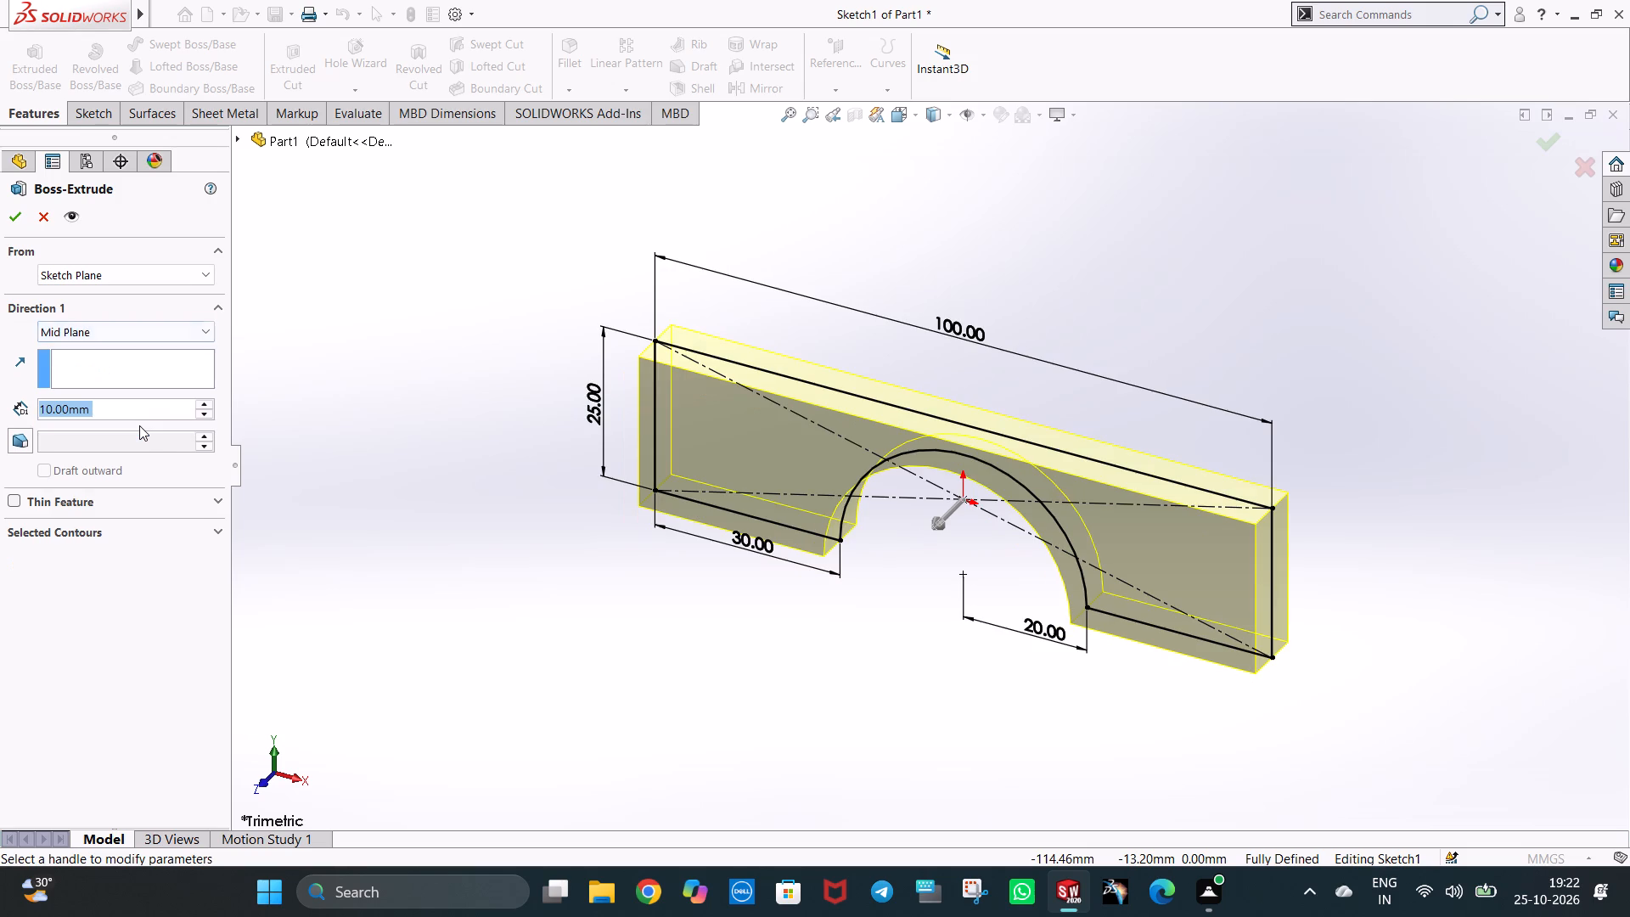
text(60)
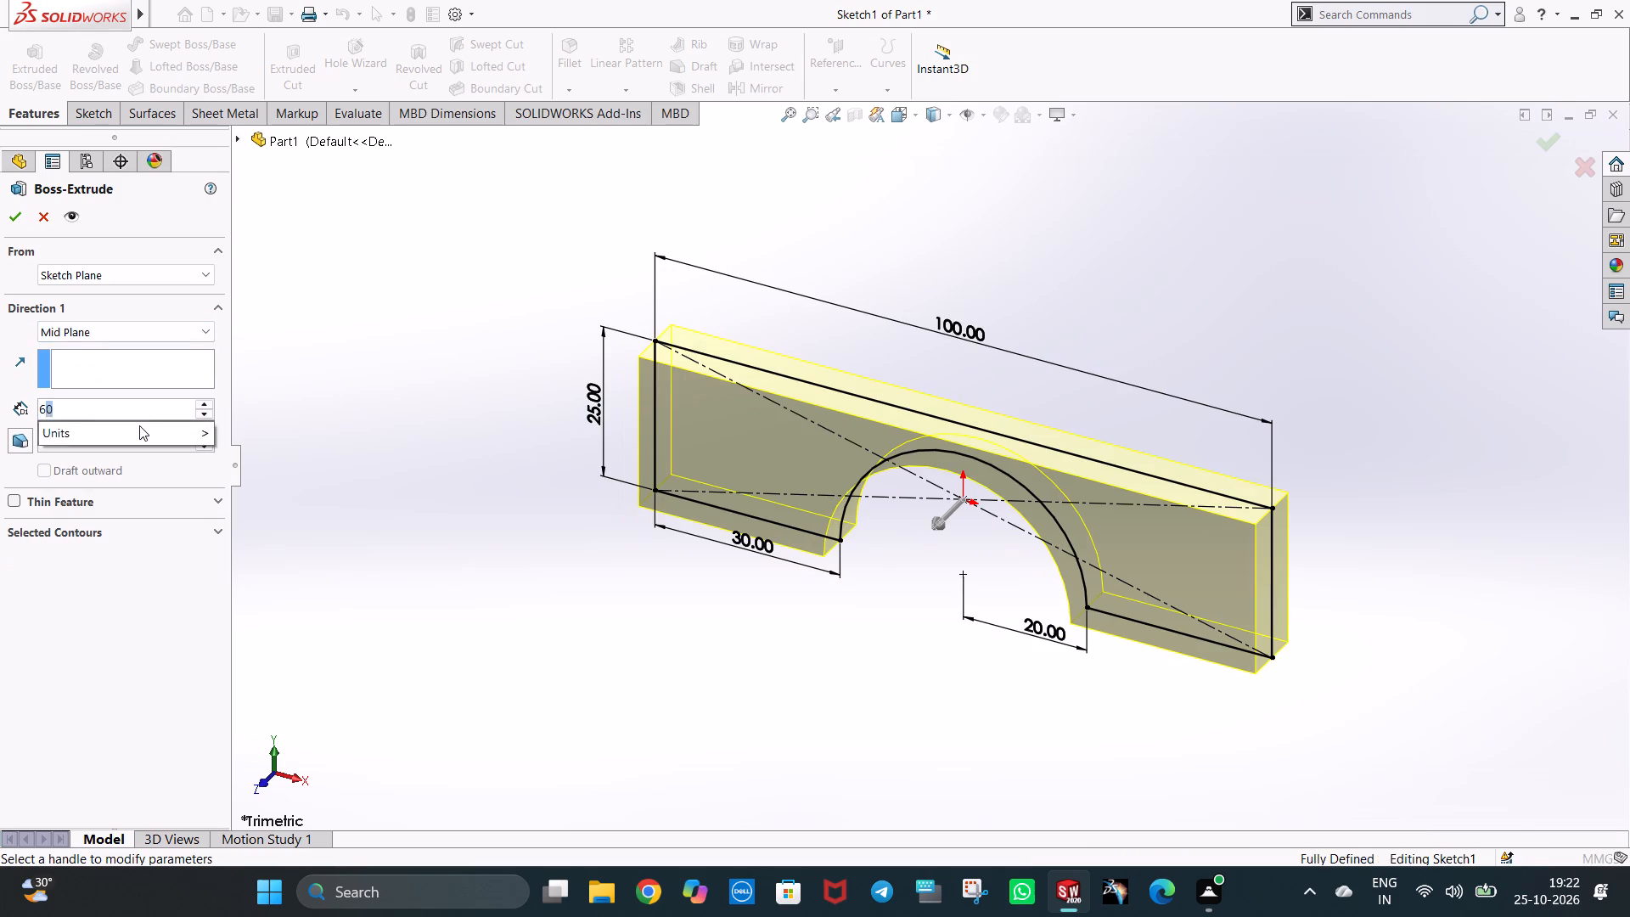
key(Return)
click(14, 209)
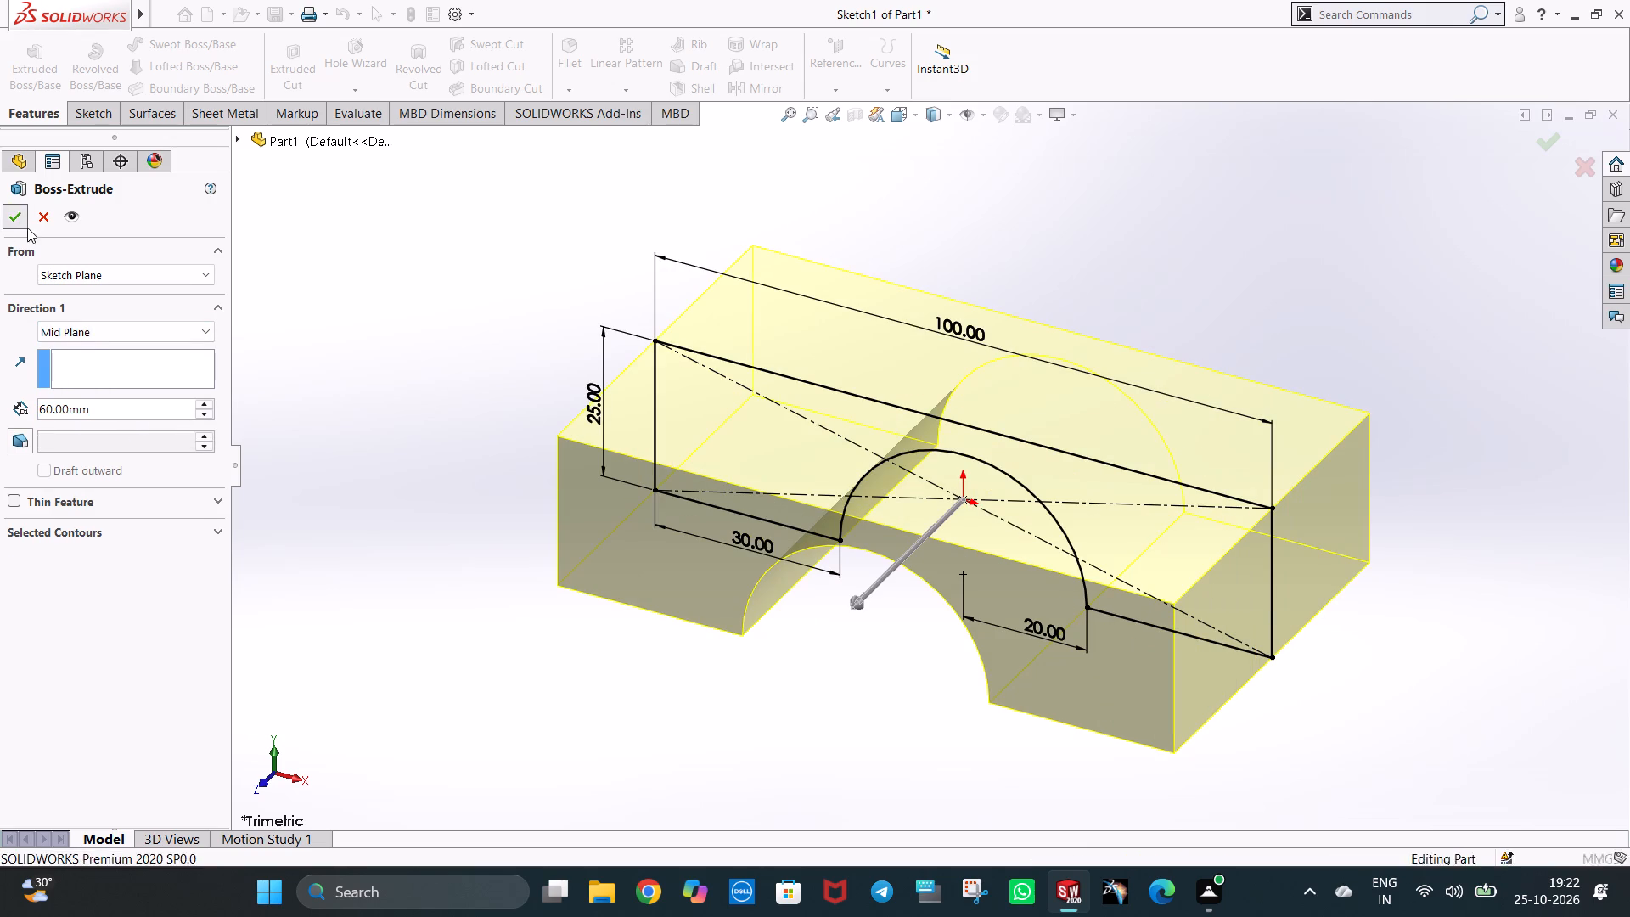
Start a new sketch on the block's left 60 by 25 mm end face, viewed normal to the face.
middle_drag(953, 641, 1165, 594)
right_click(995, 469)
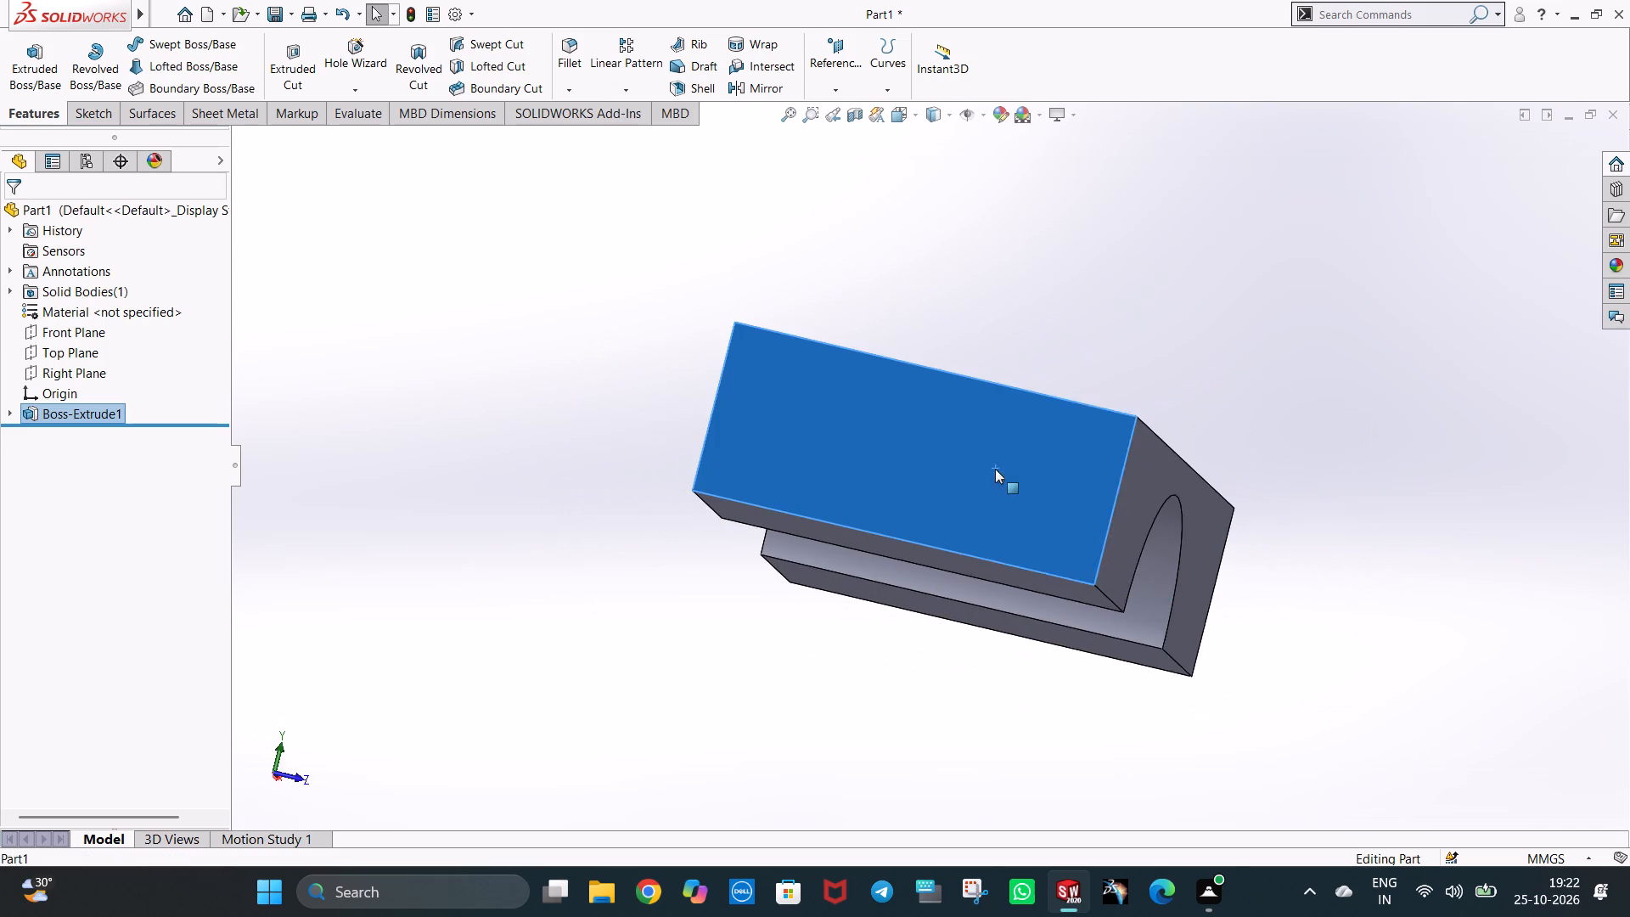
click(1039, 443)
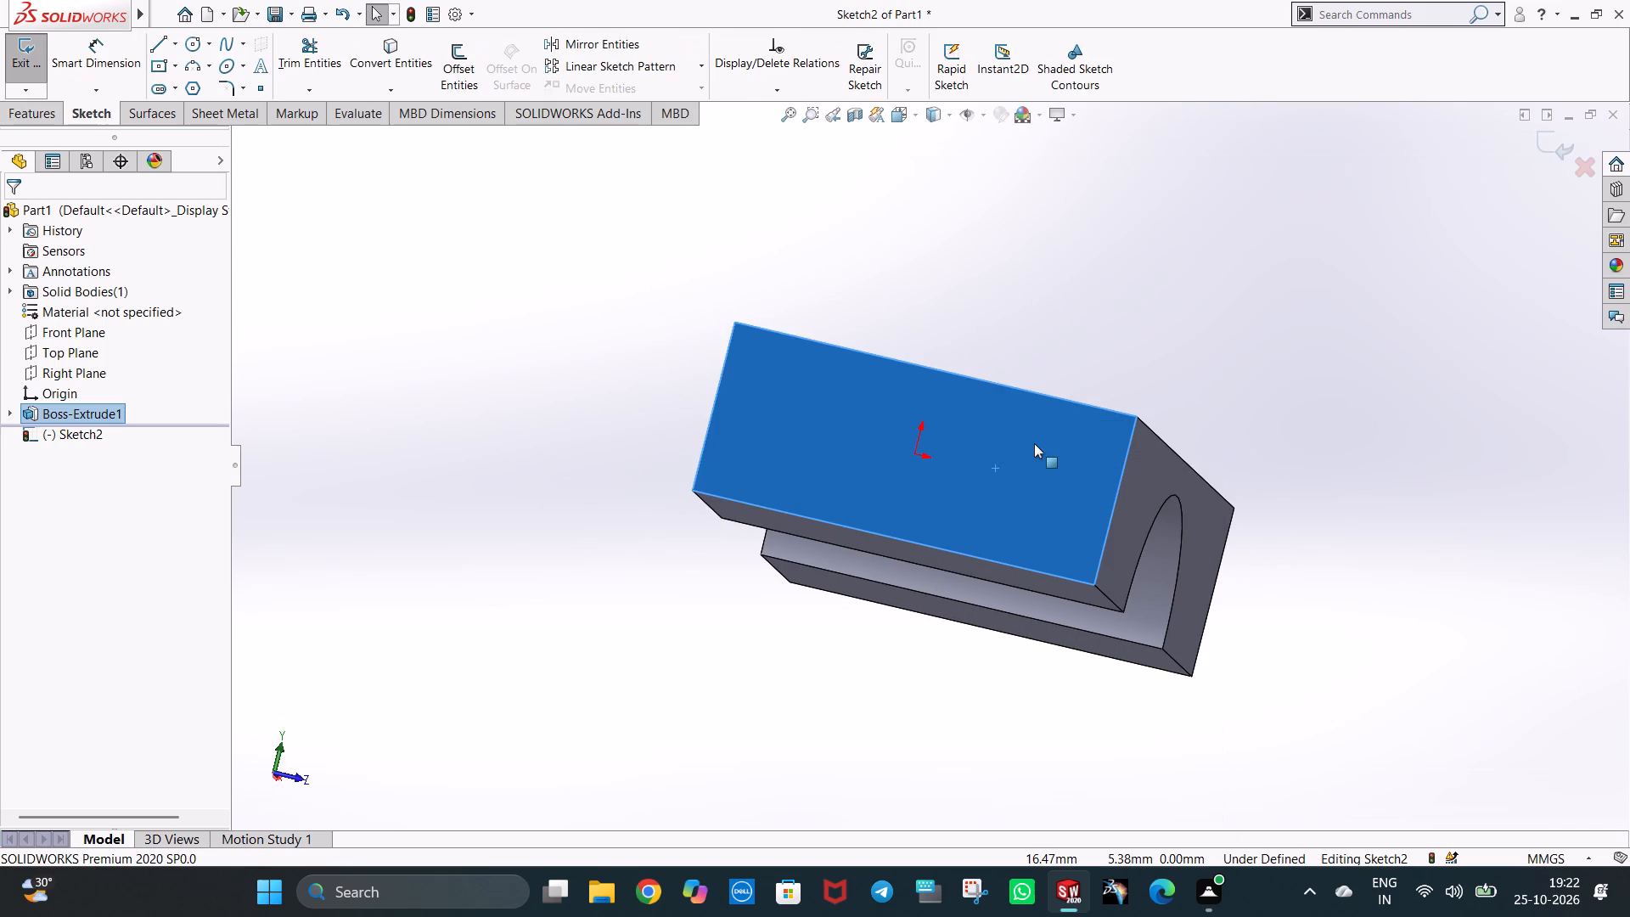
key(ctrl+8)
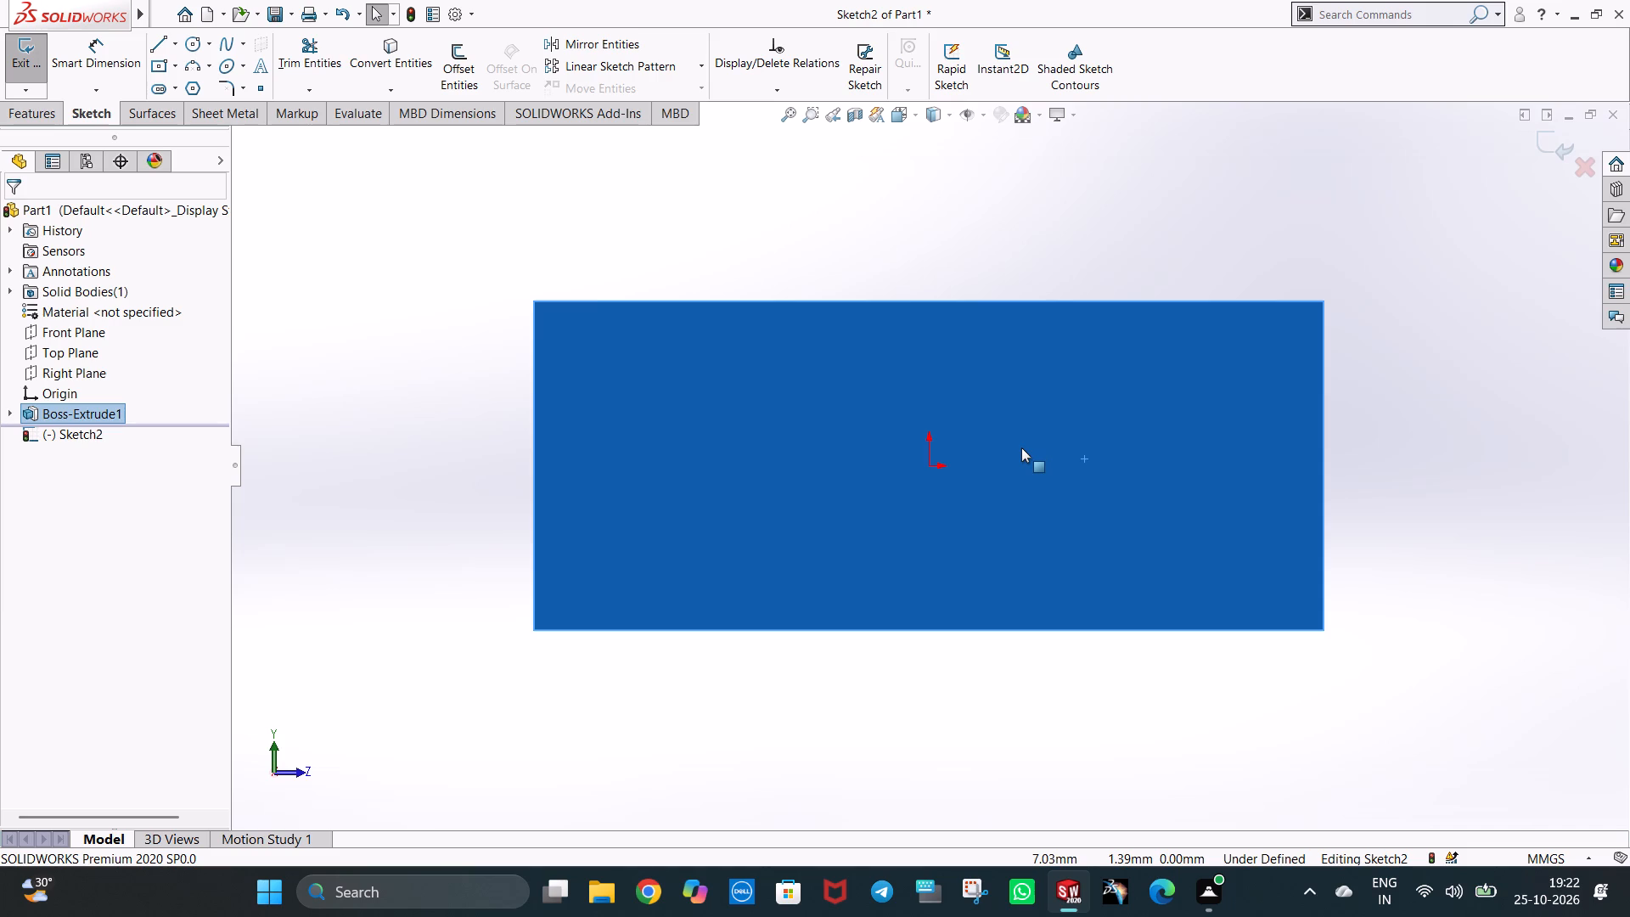
Sketch a circle of radius 15 mm centred on the midpoint of the end face's bottom edge.
click(195, 49)
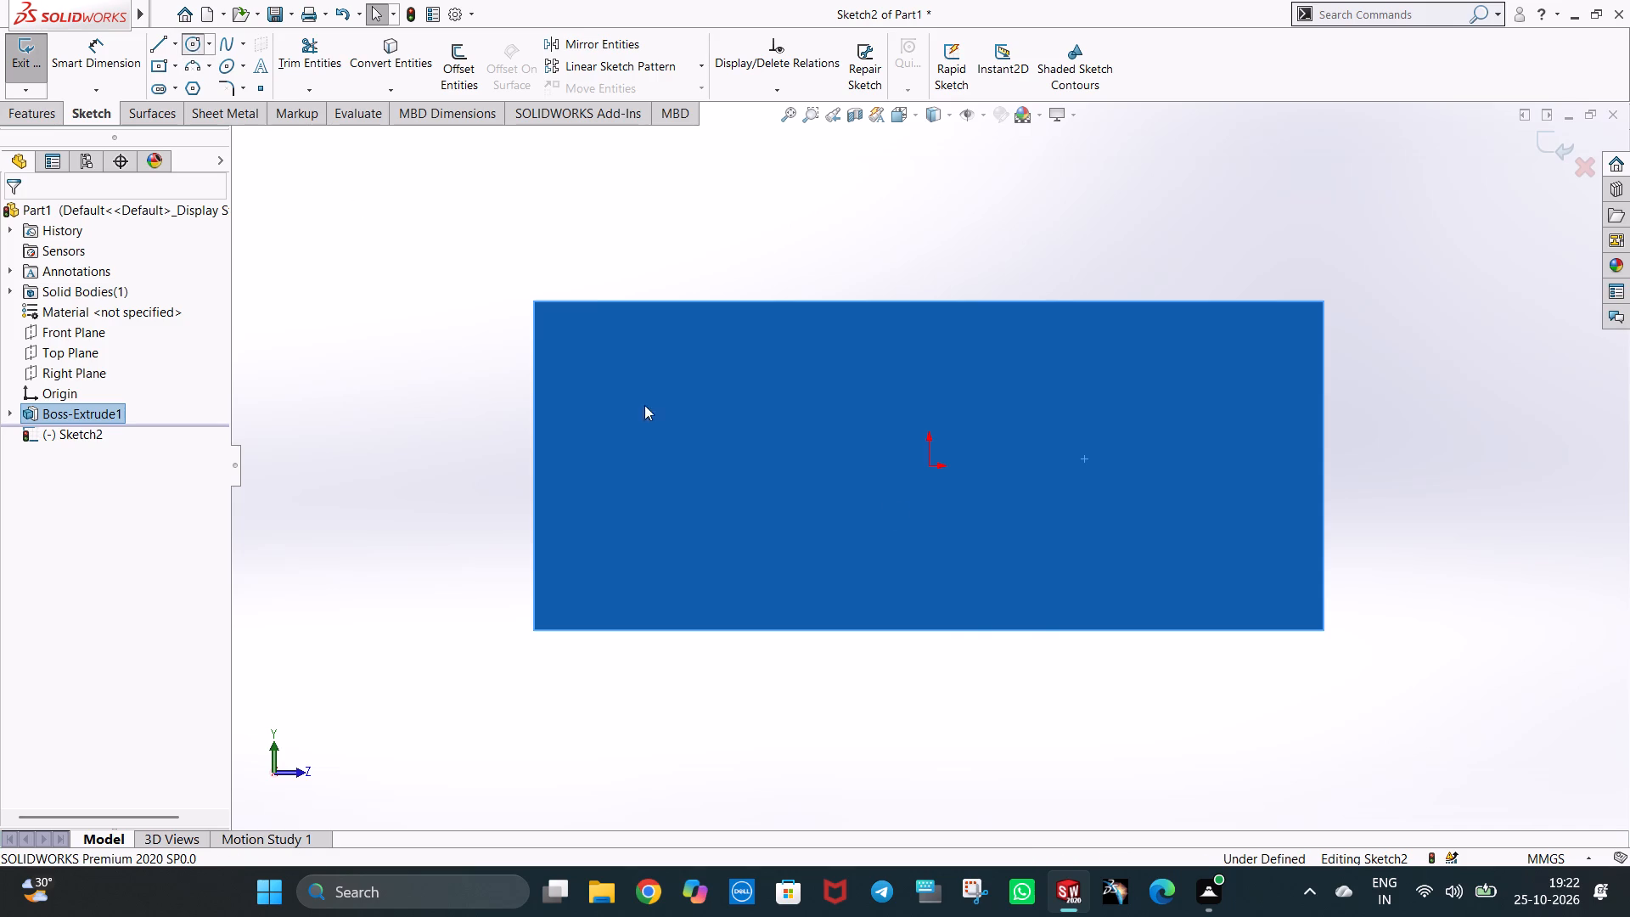
click(930, 632)
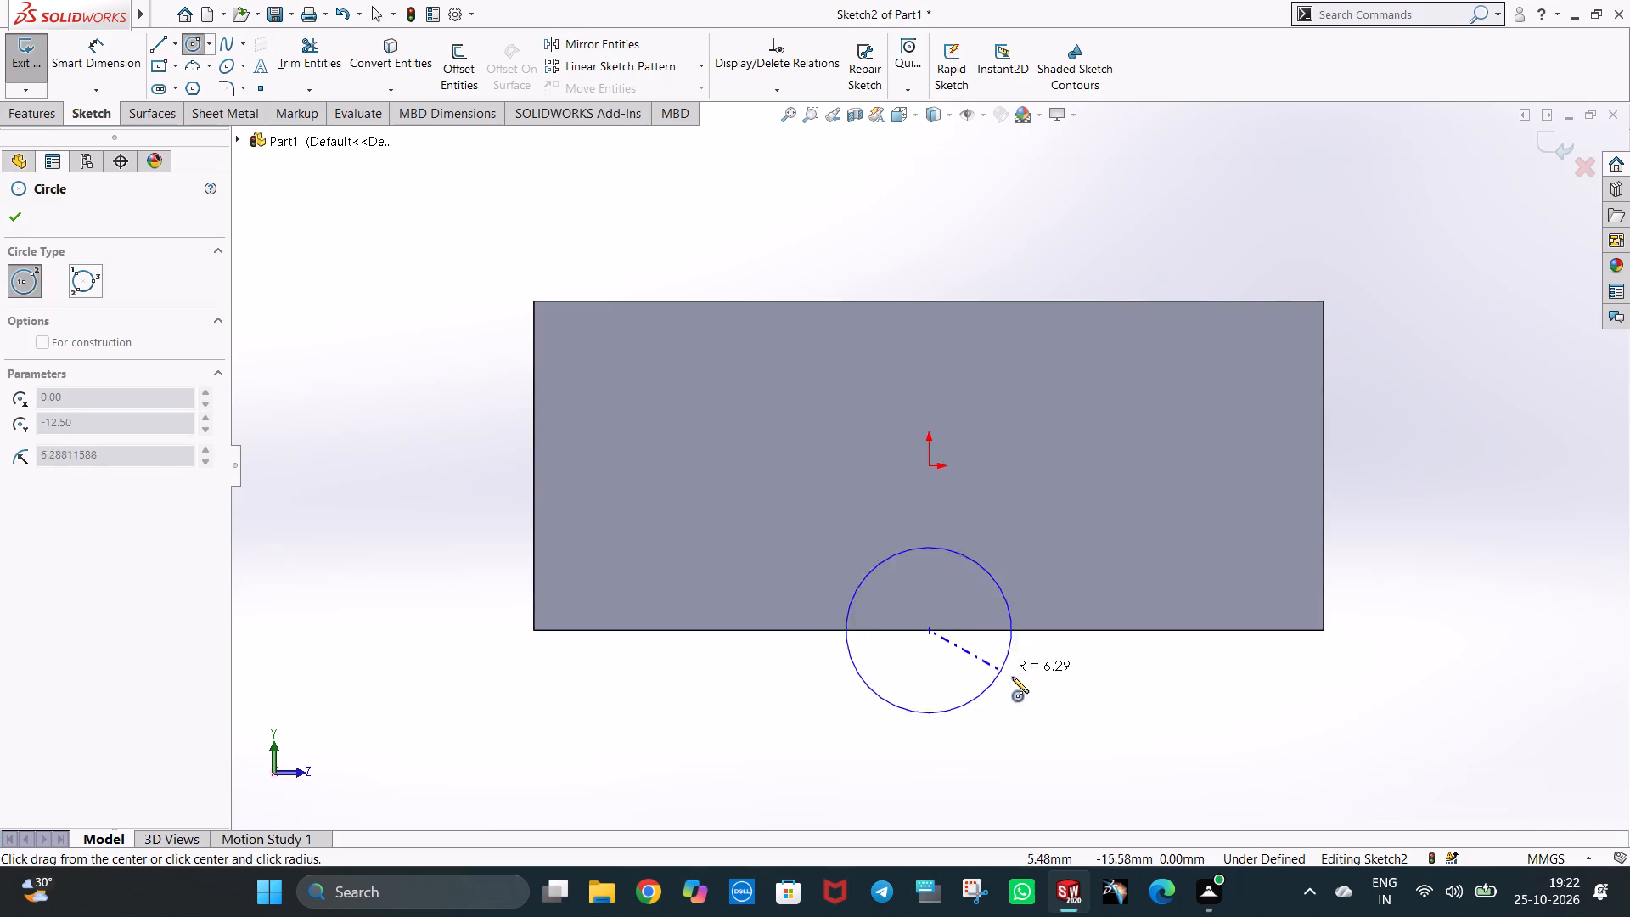
click(1056, 668)
text(15)
key(Return)
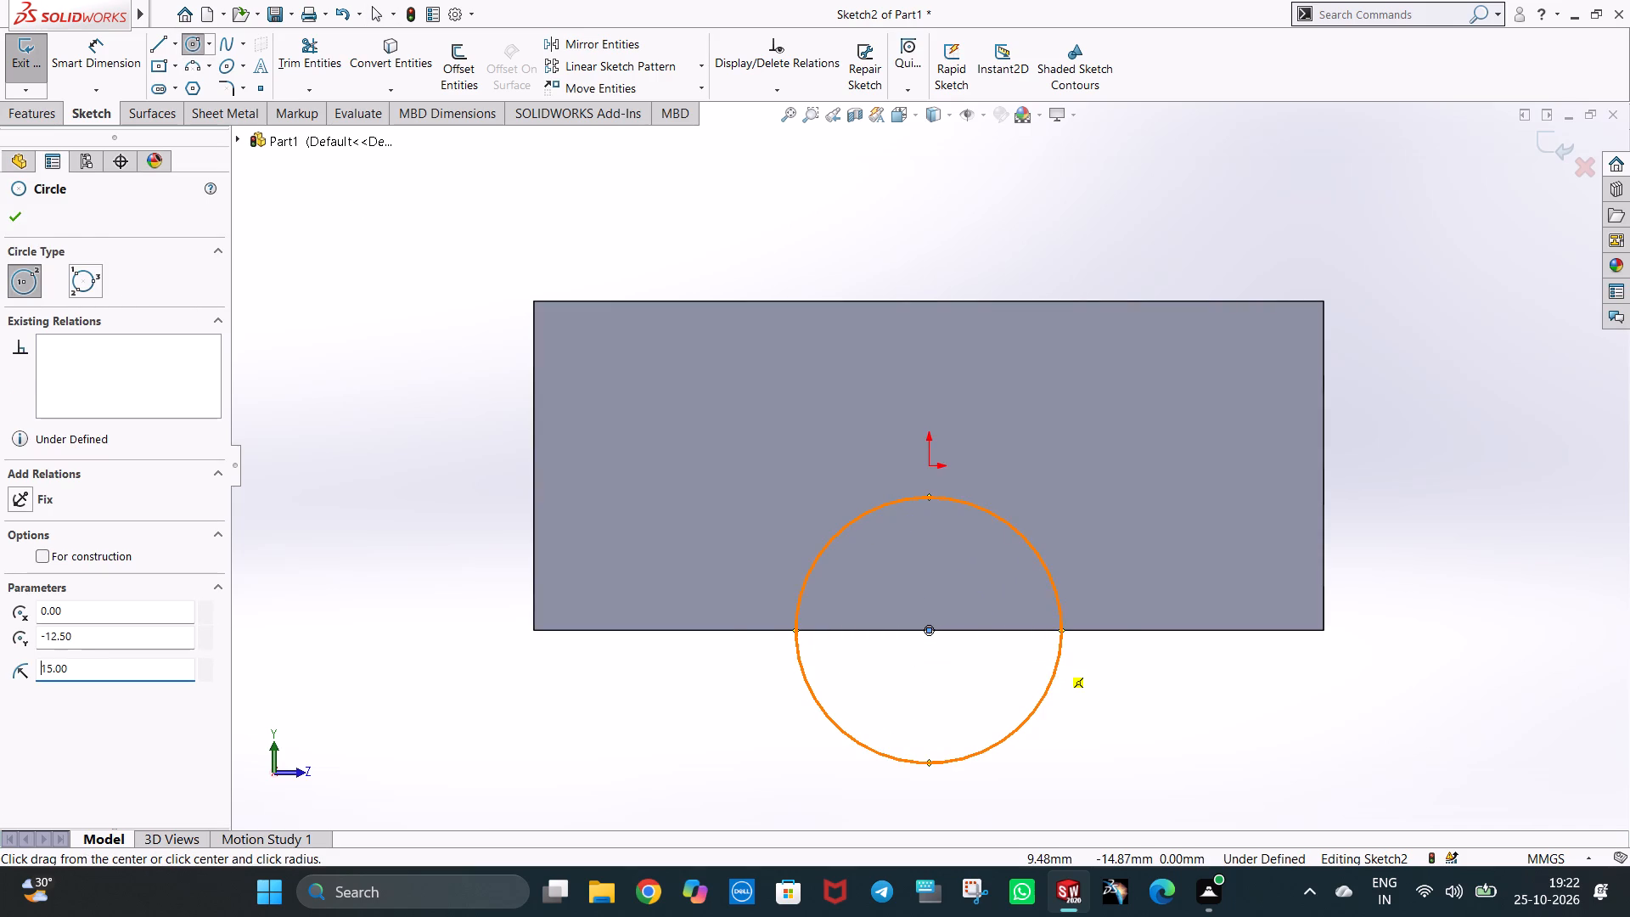
key(Escape)
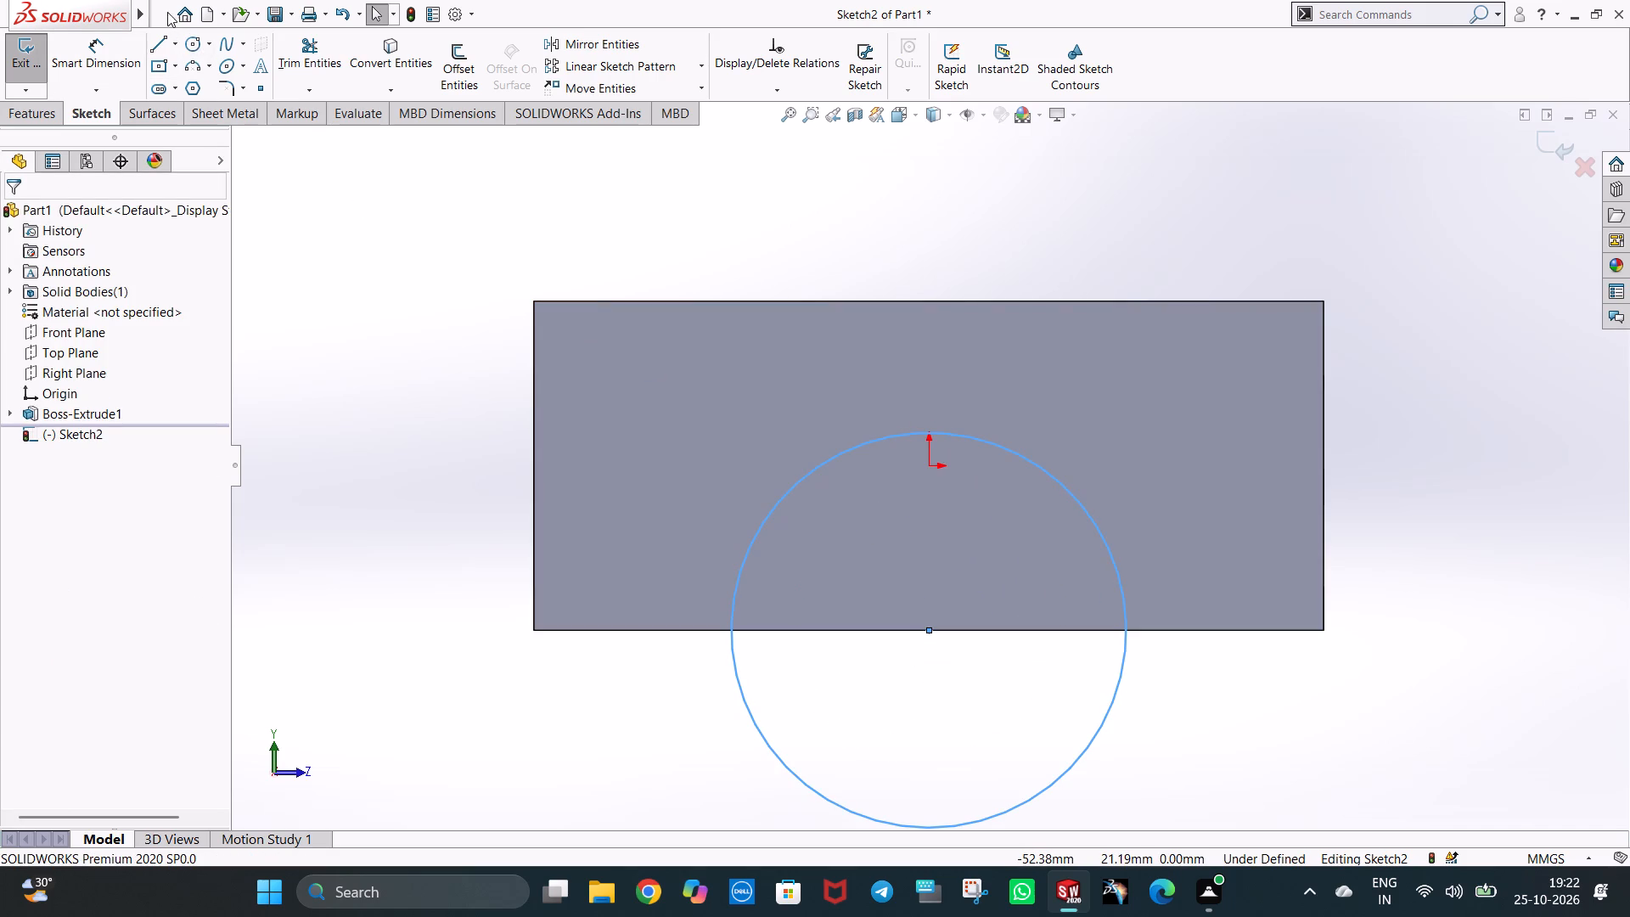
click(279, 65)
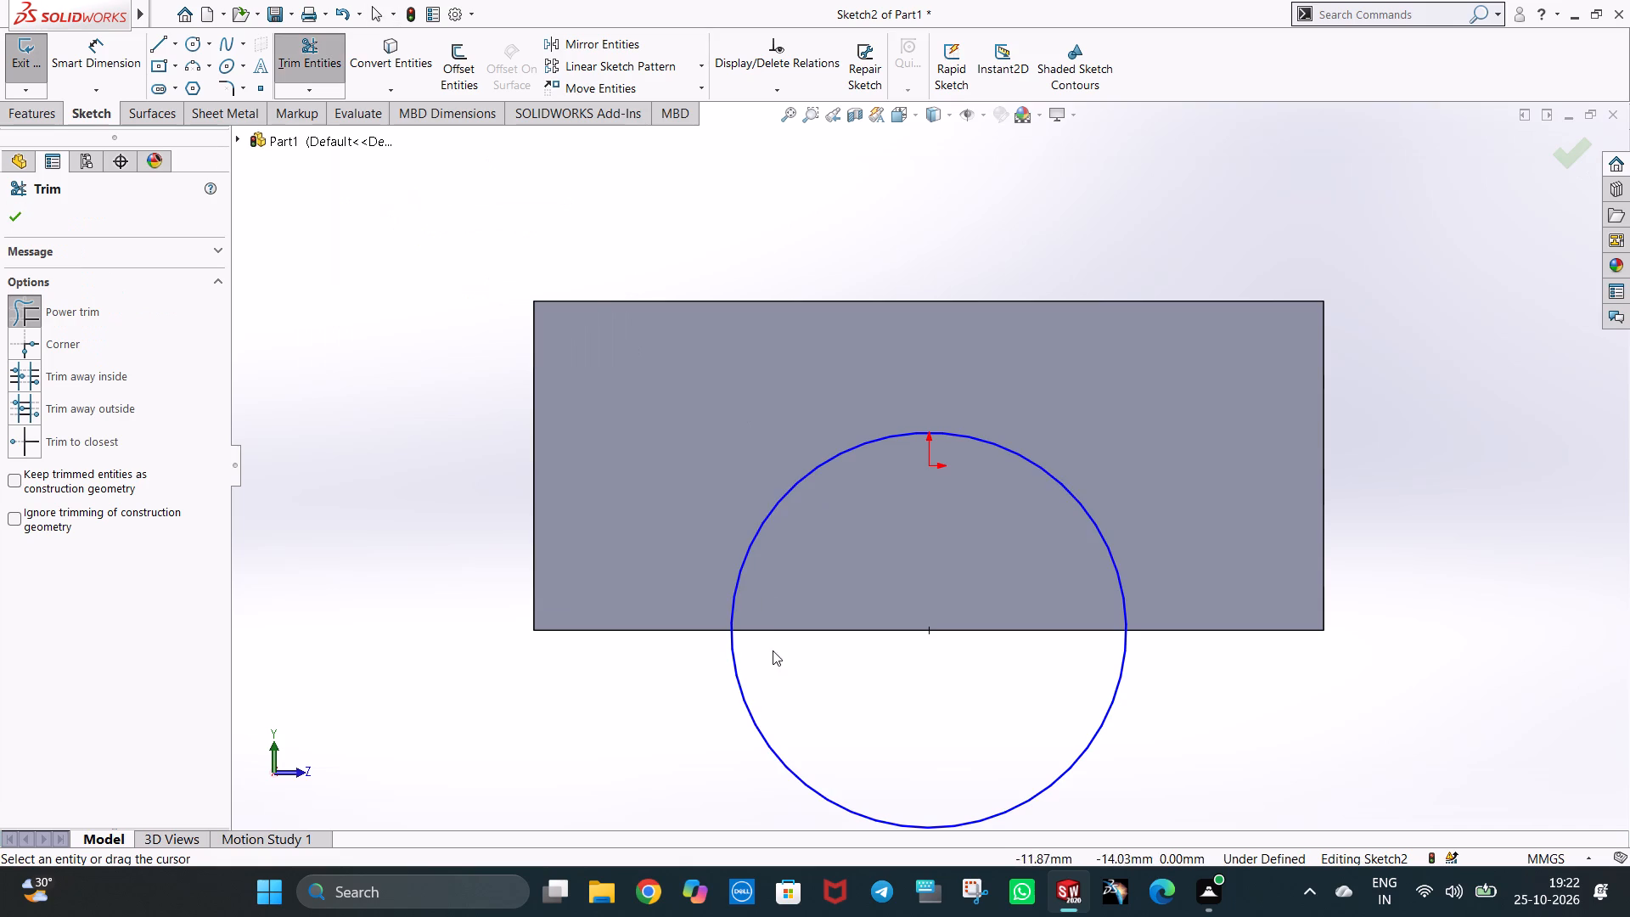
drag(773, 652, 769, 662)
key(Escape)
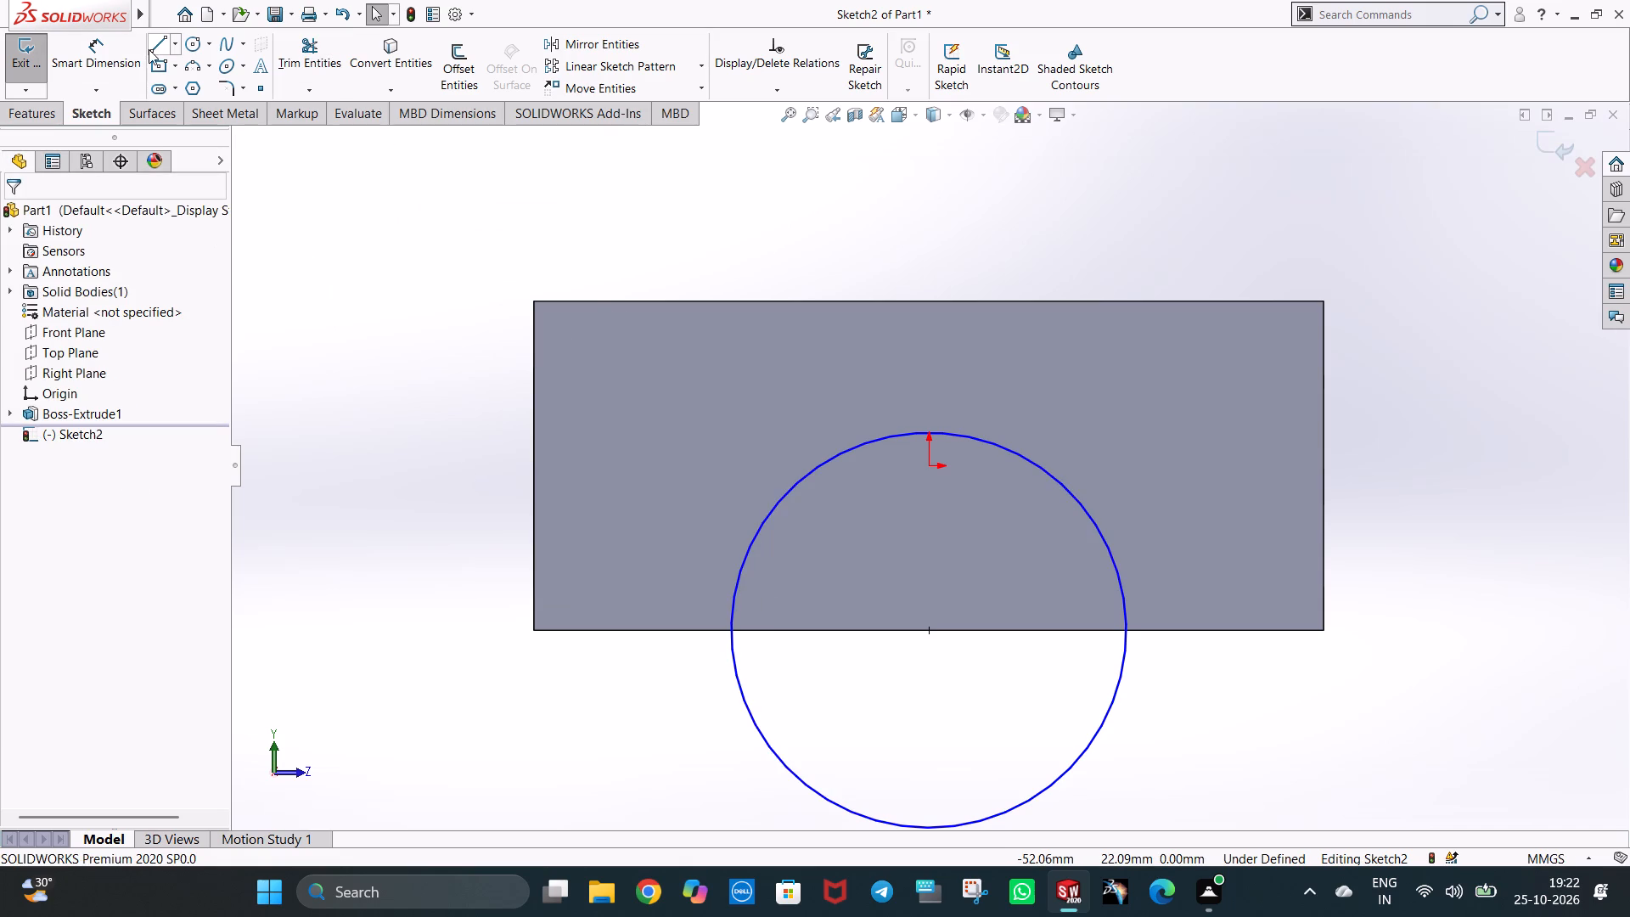
Draw a horizontal line along the face's bottom edge between the circle's left and right quadrant points.
click(149, 49)
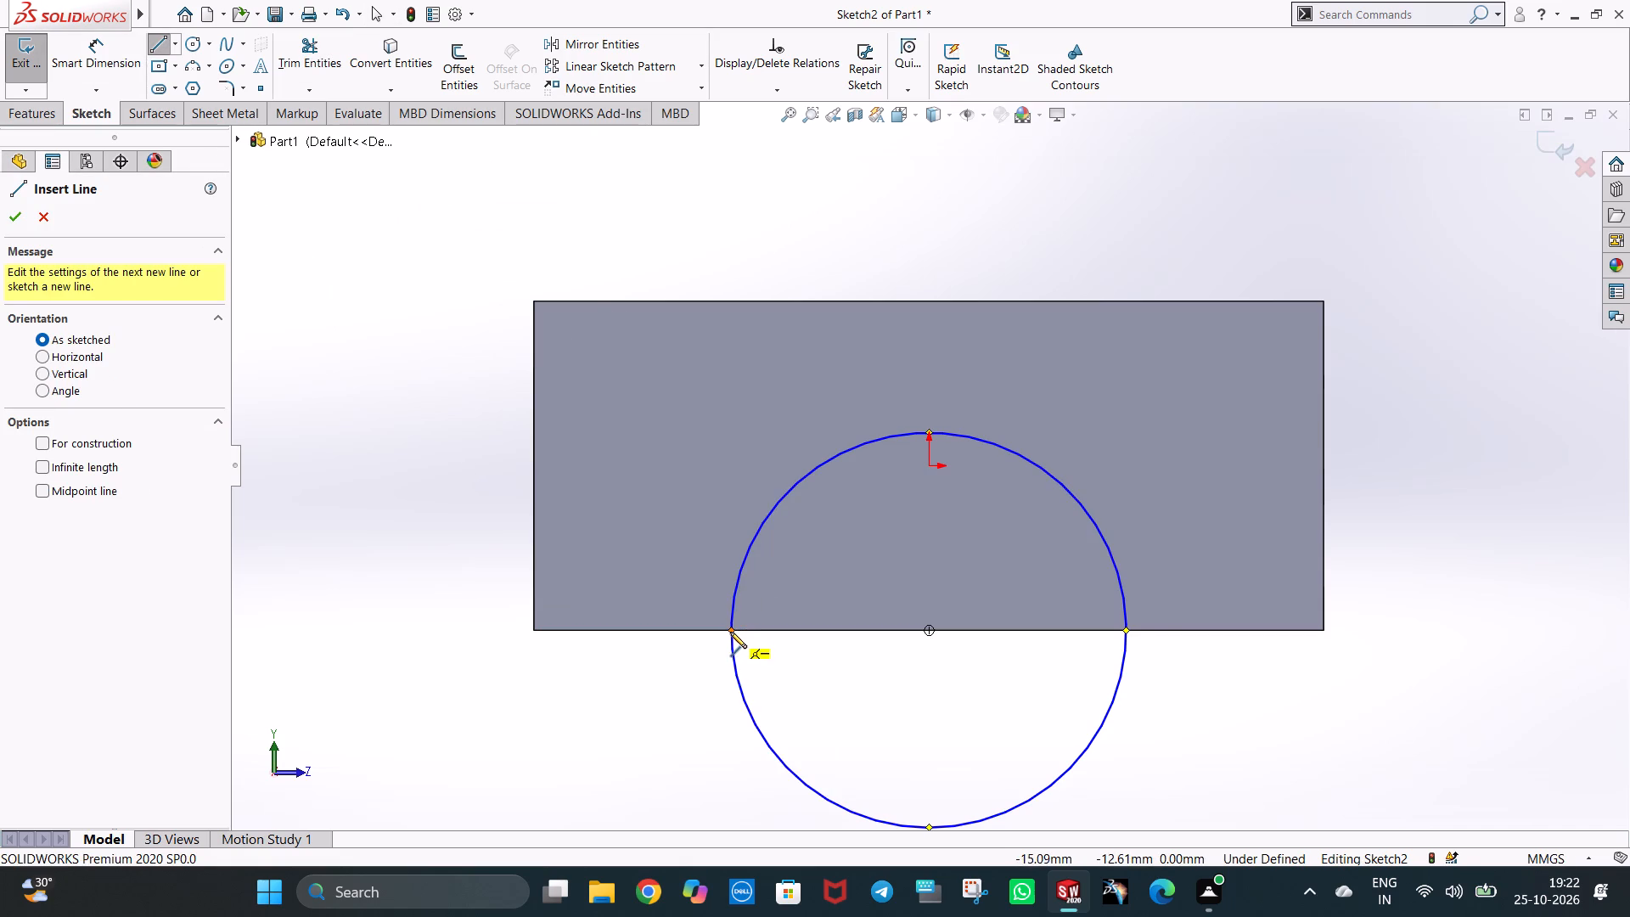
click(730, 632)
click(1123, 631)
key(Escape)
key(Escape)
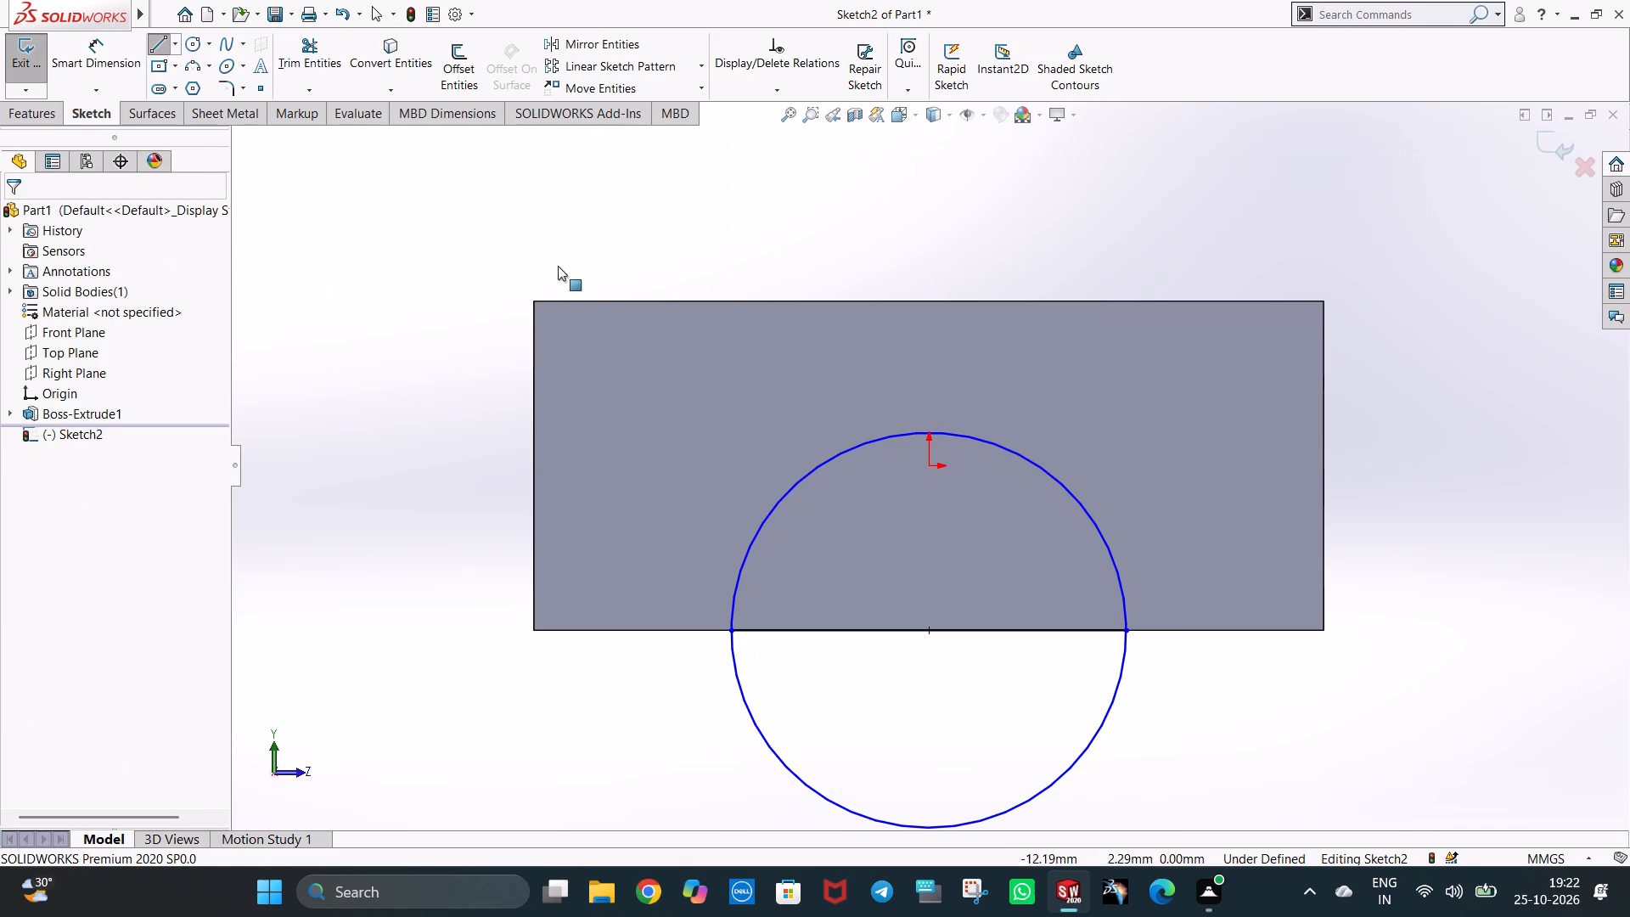
Trim away the lower half of the circle below the end face's bottom edge.
click(319, 64)
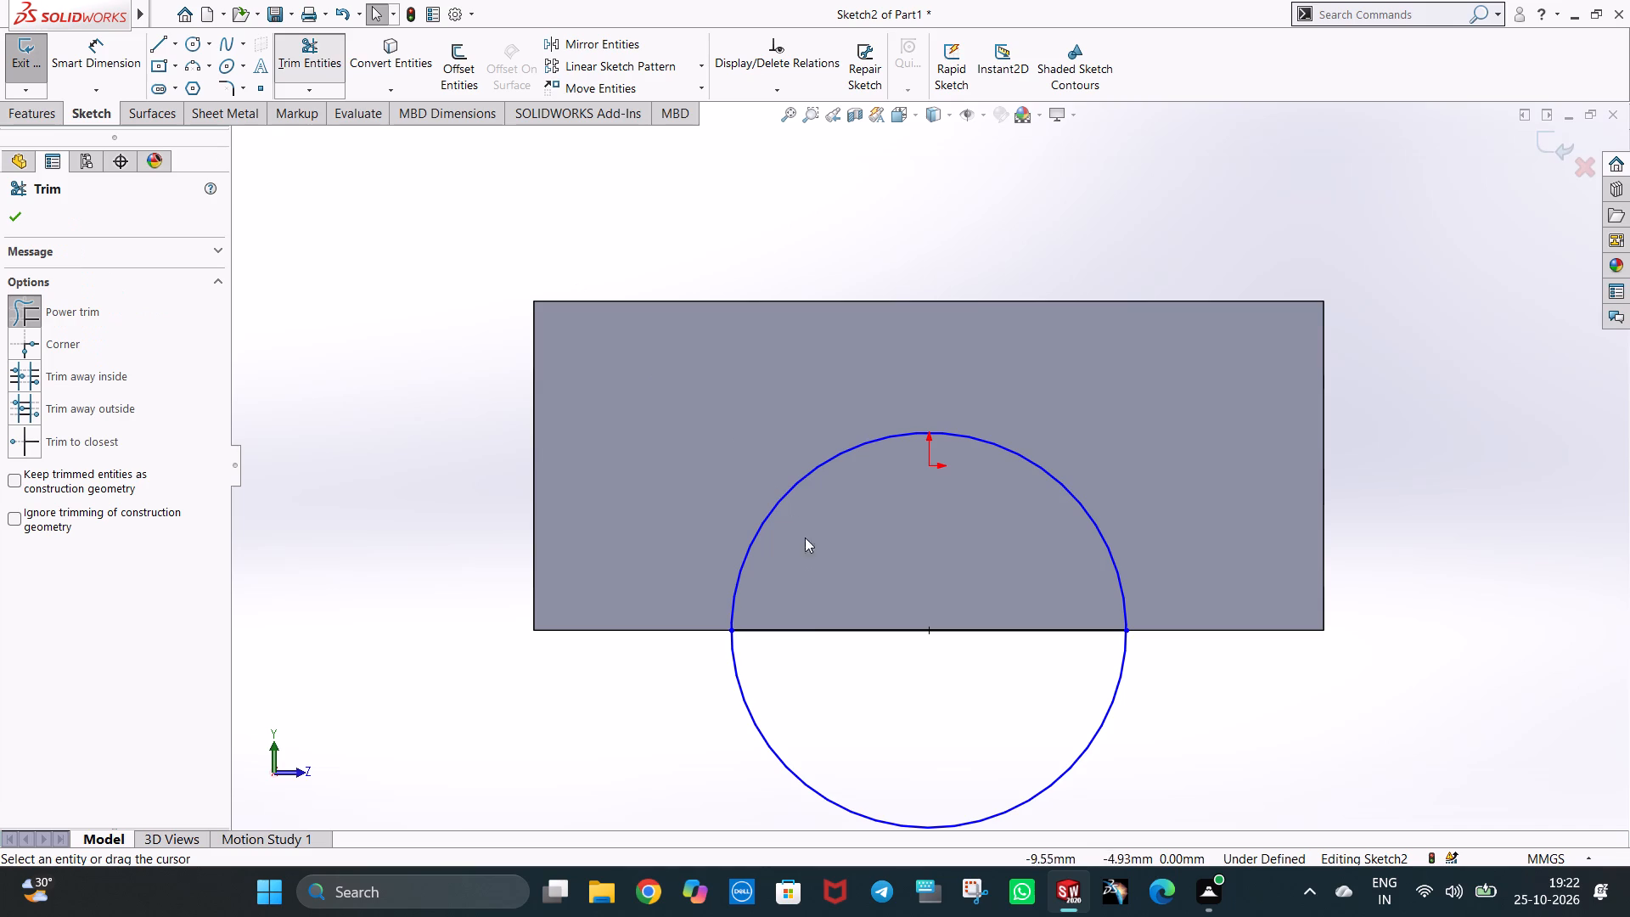
drag(843, 668, 799, 747)
click(799, 747)
drag(803, 723, 798, 732)
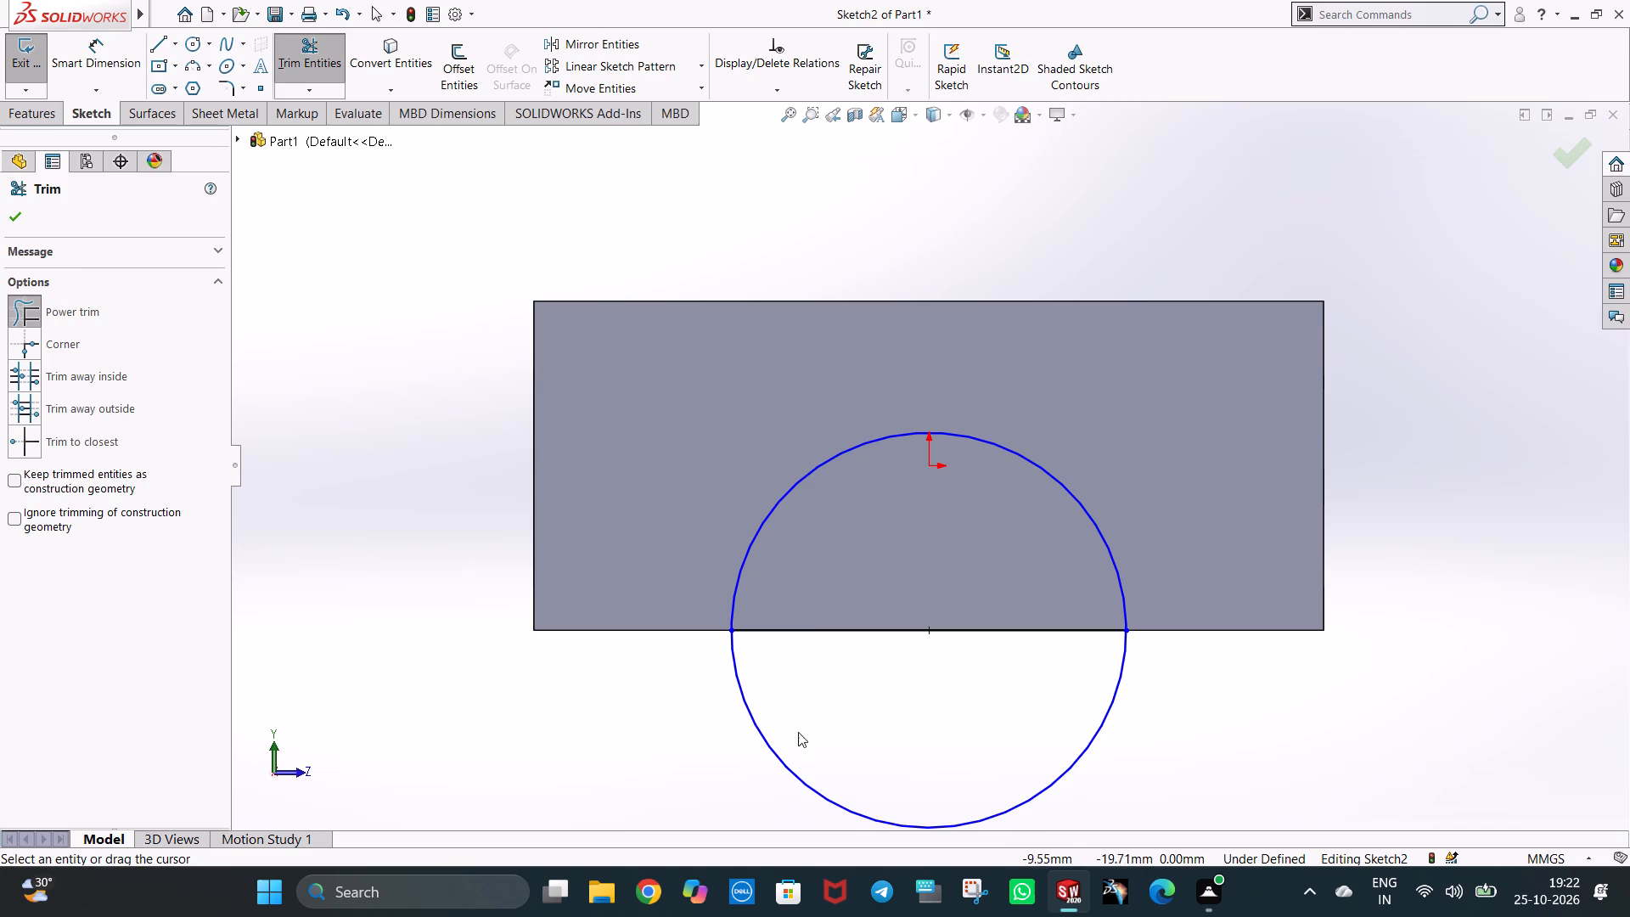
drag(798, 732, 744, 773)
key(Escape)
key(Escape)
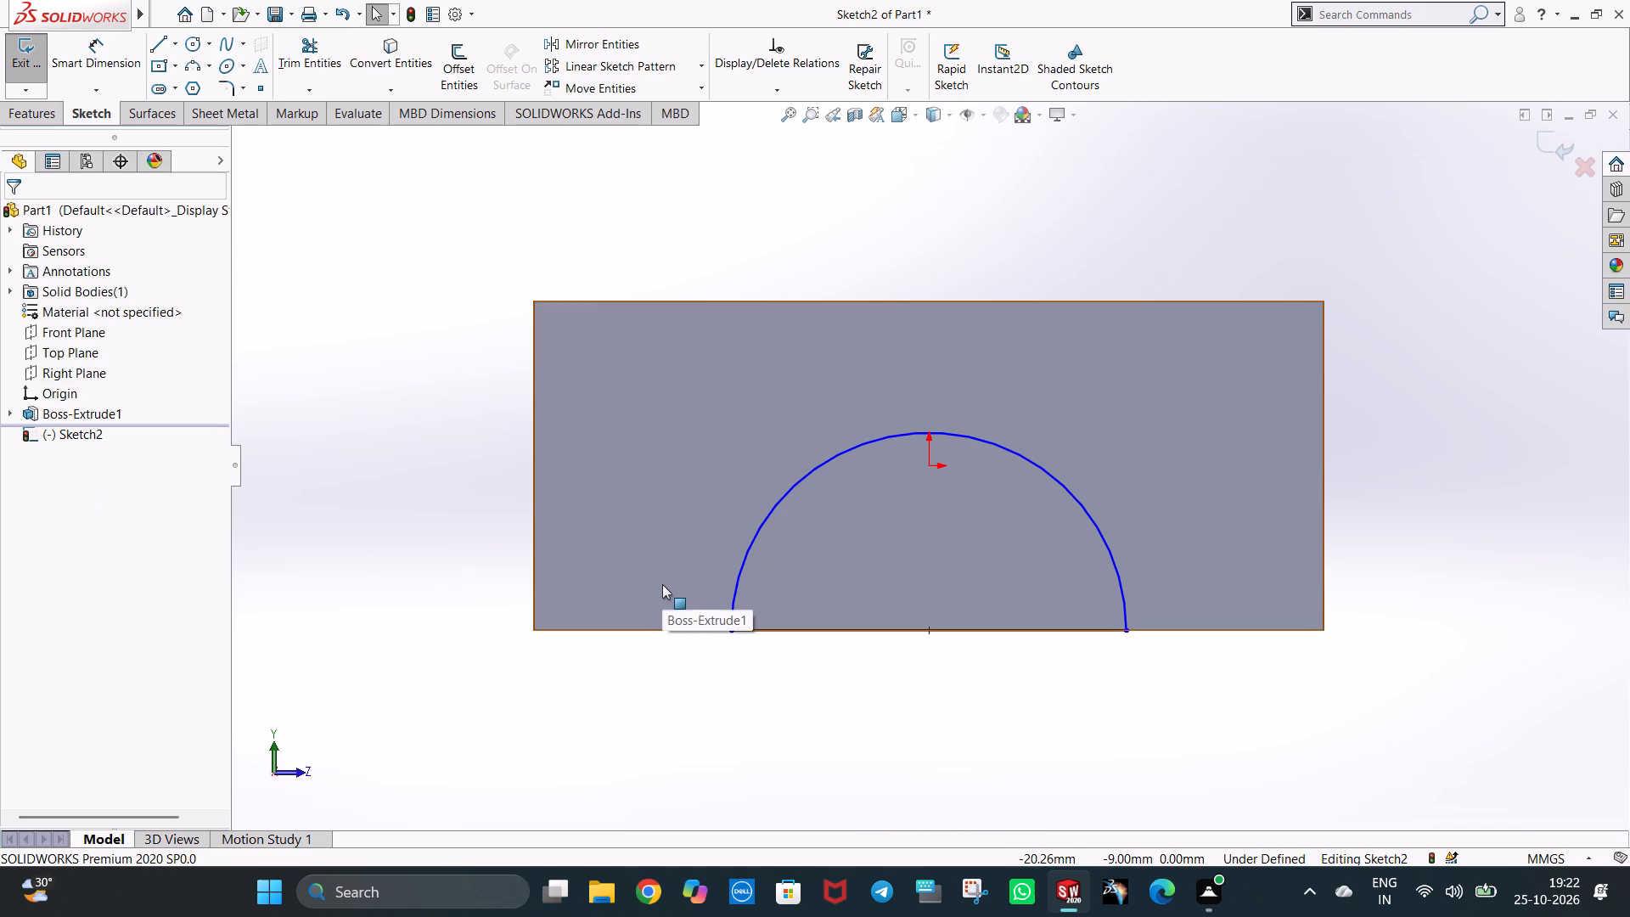
Dimension the remaining semicircular arc with a radius of 15 mm.
click(69, 62)
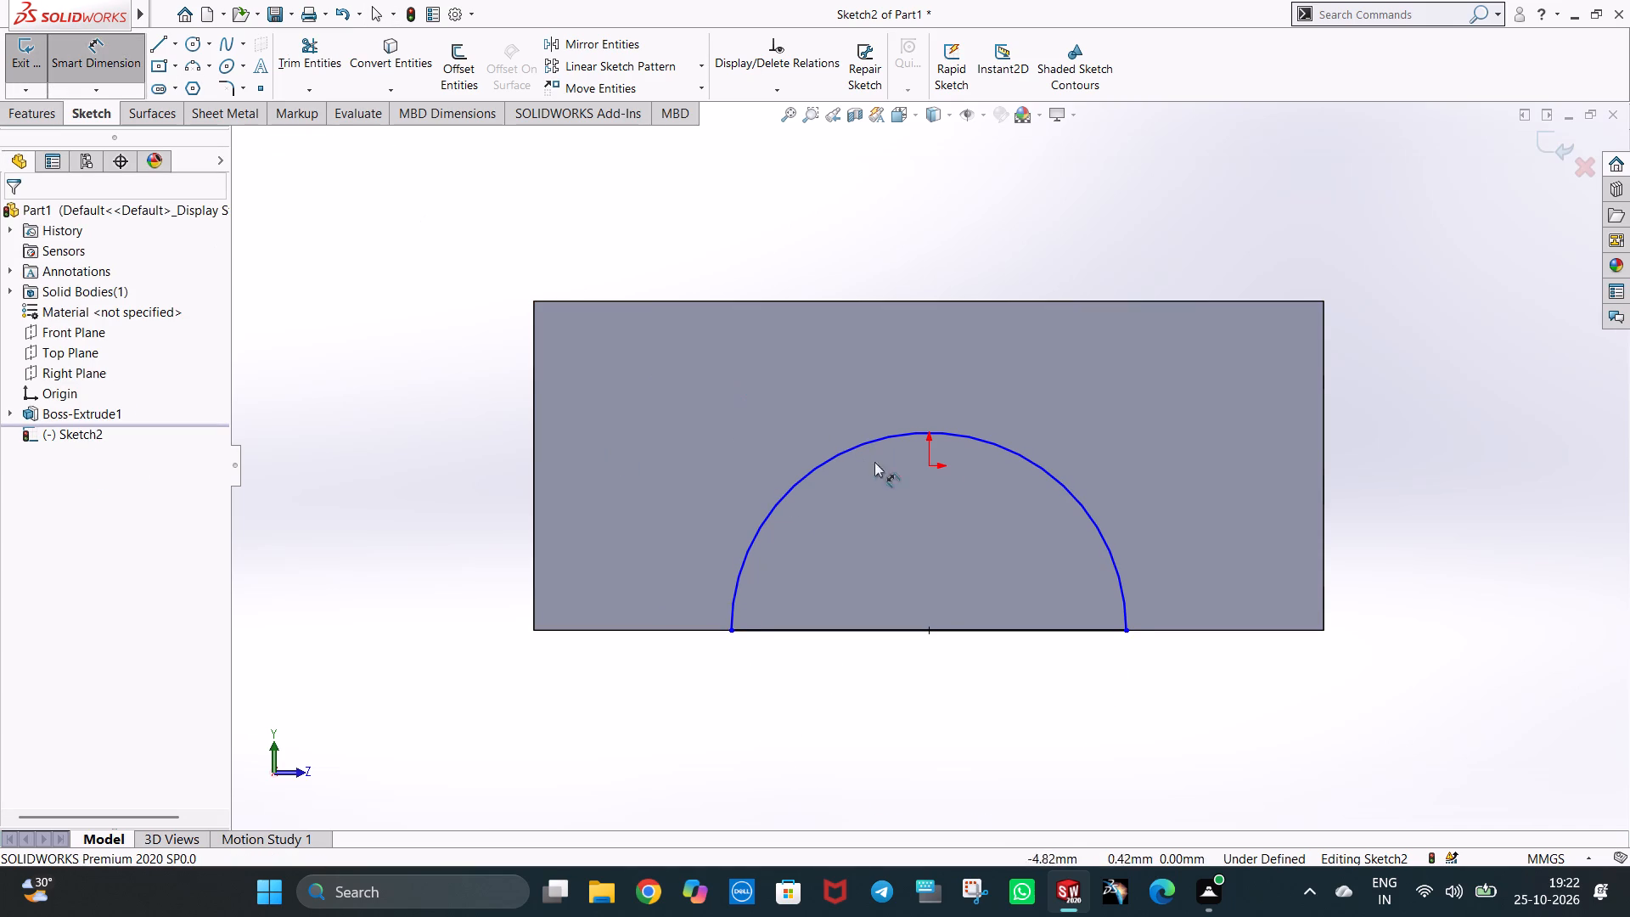
click(1002, 452)
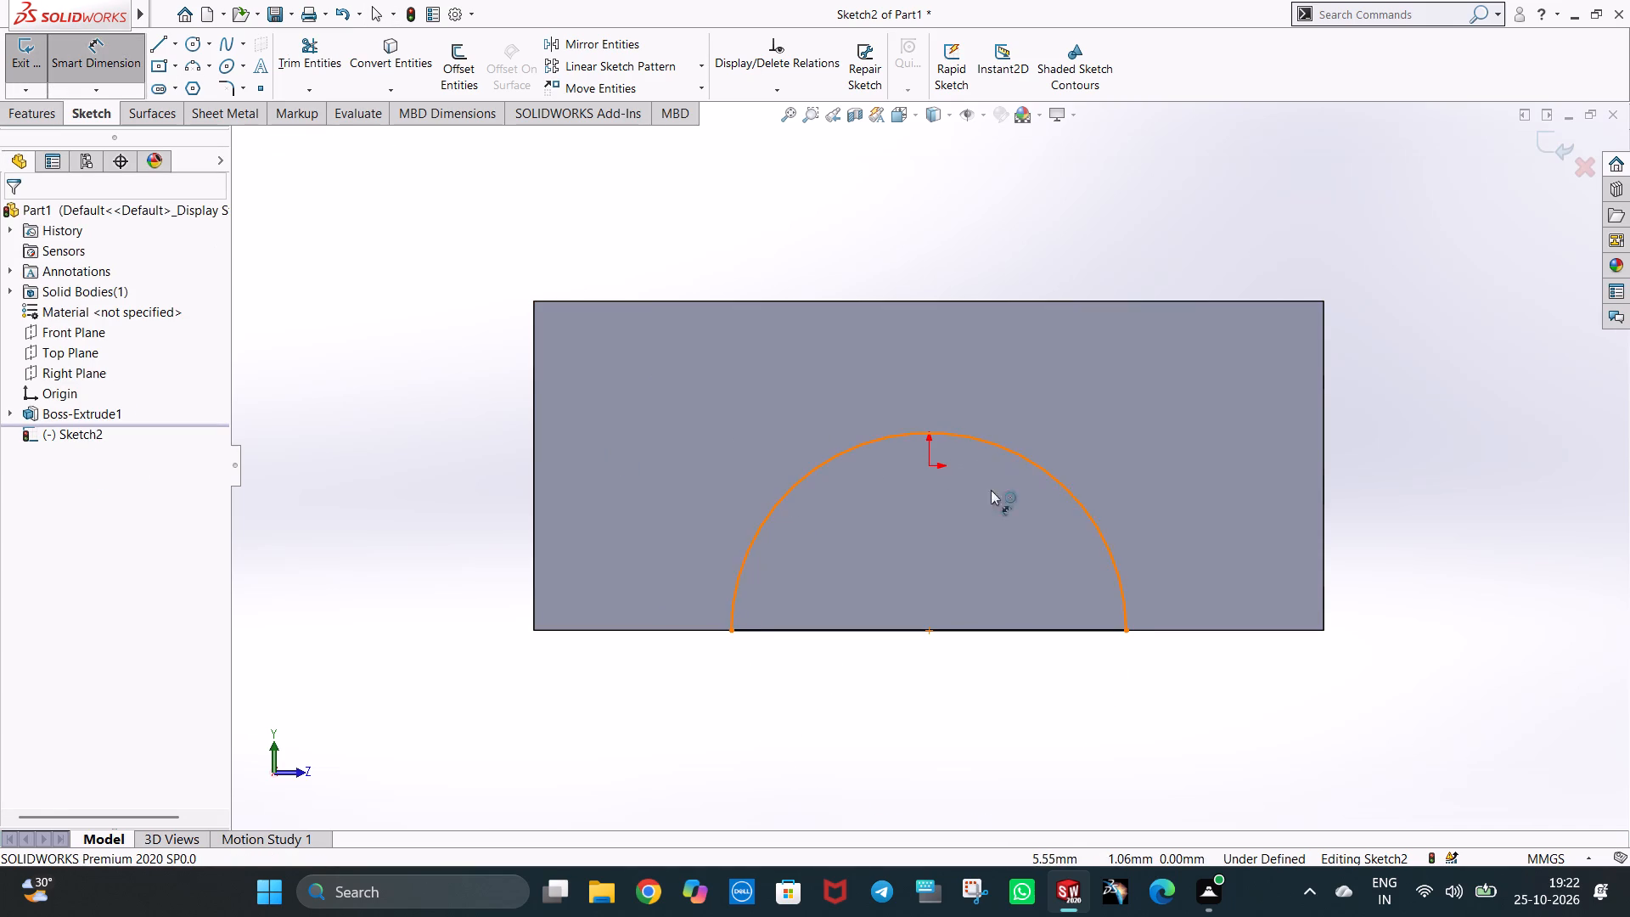
click(986, 562)
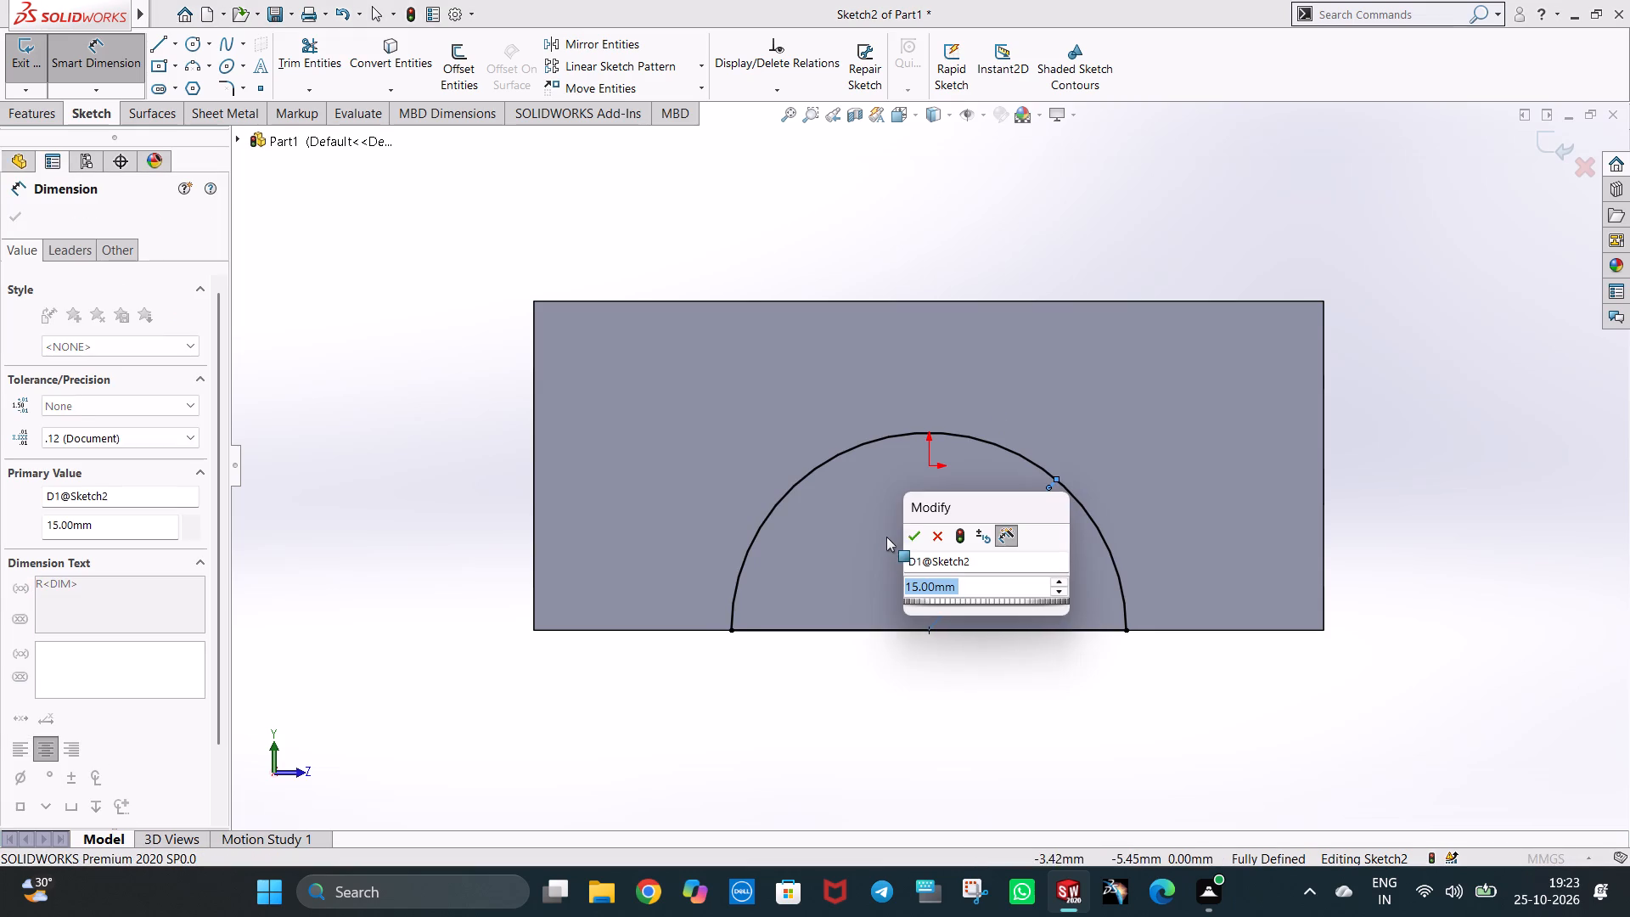
click(910, 535)
click(289, 209)
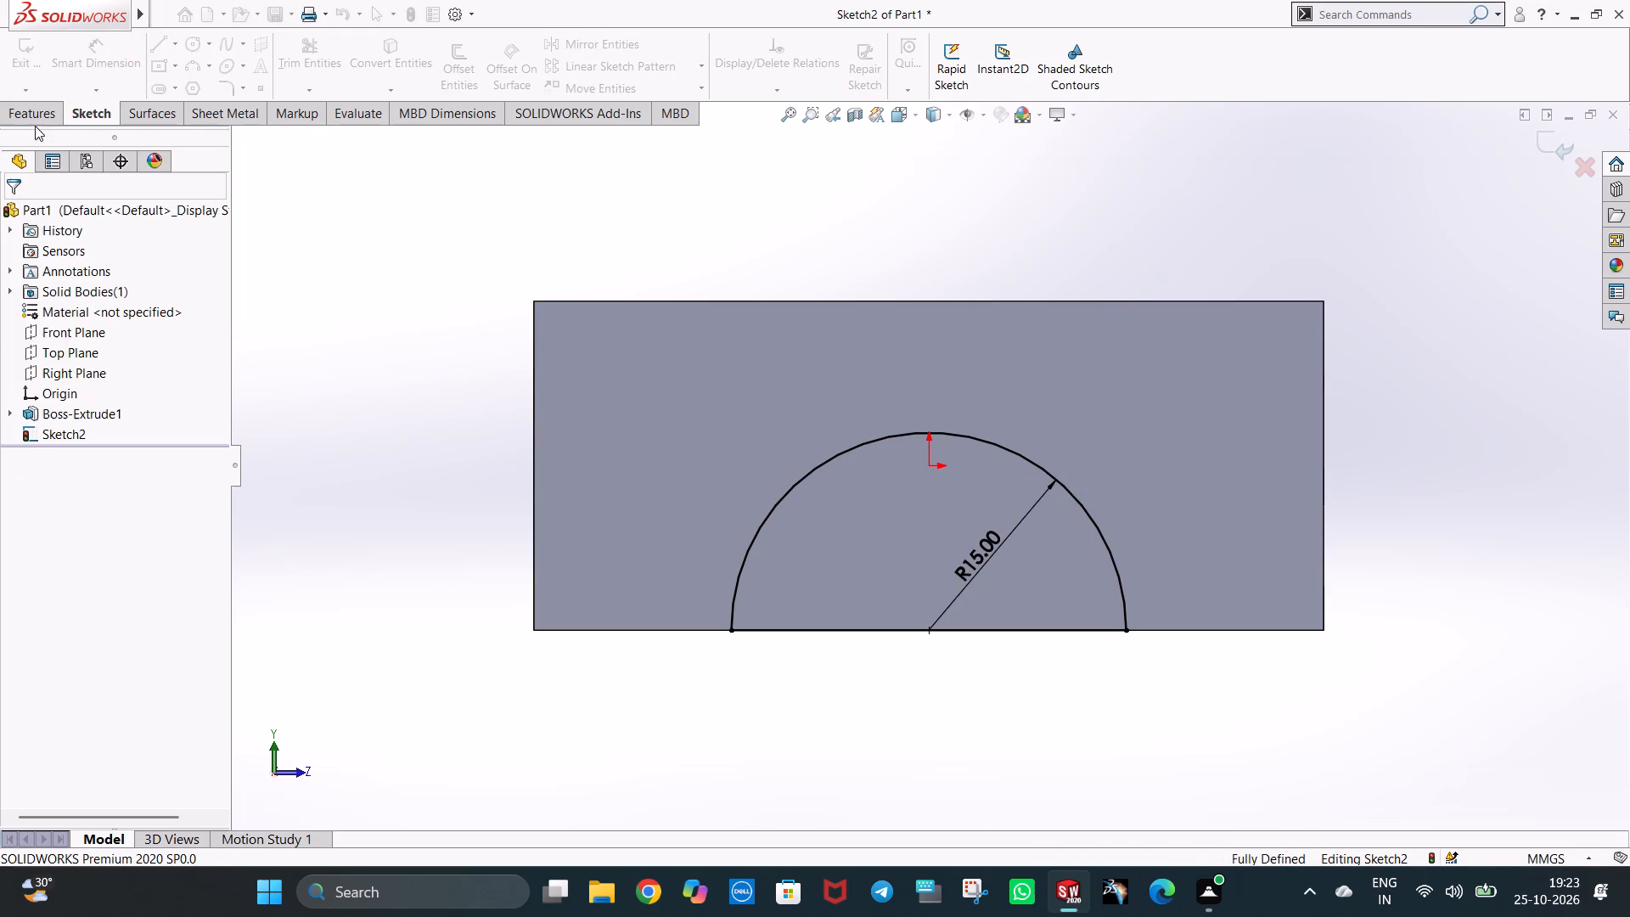
Cut-extrude the semicircular profile along the block's length with the Through All end condition.
click(37, 115)
click(278, 83)
scroll(1150, 681, up, 2)
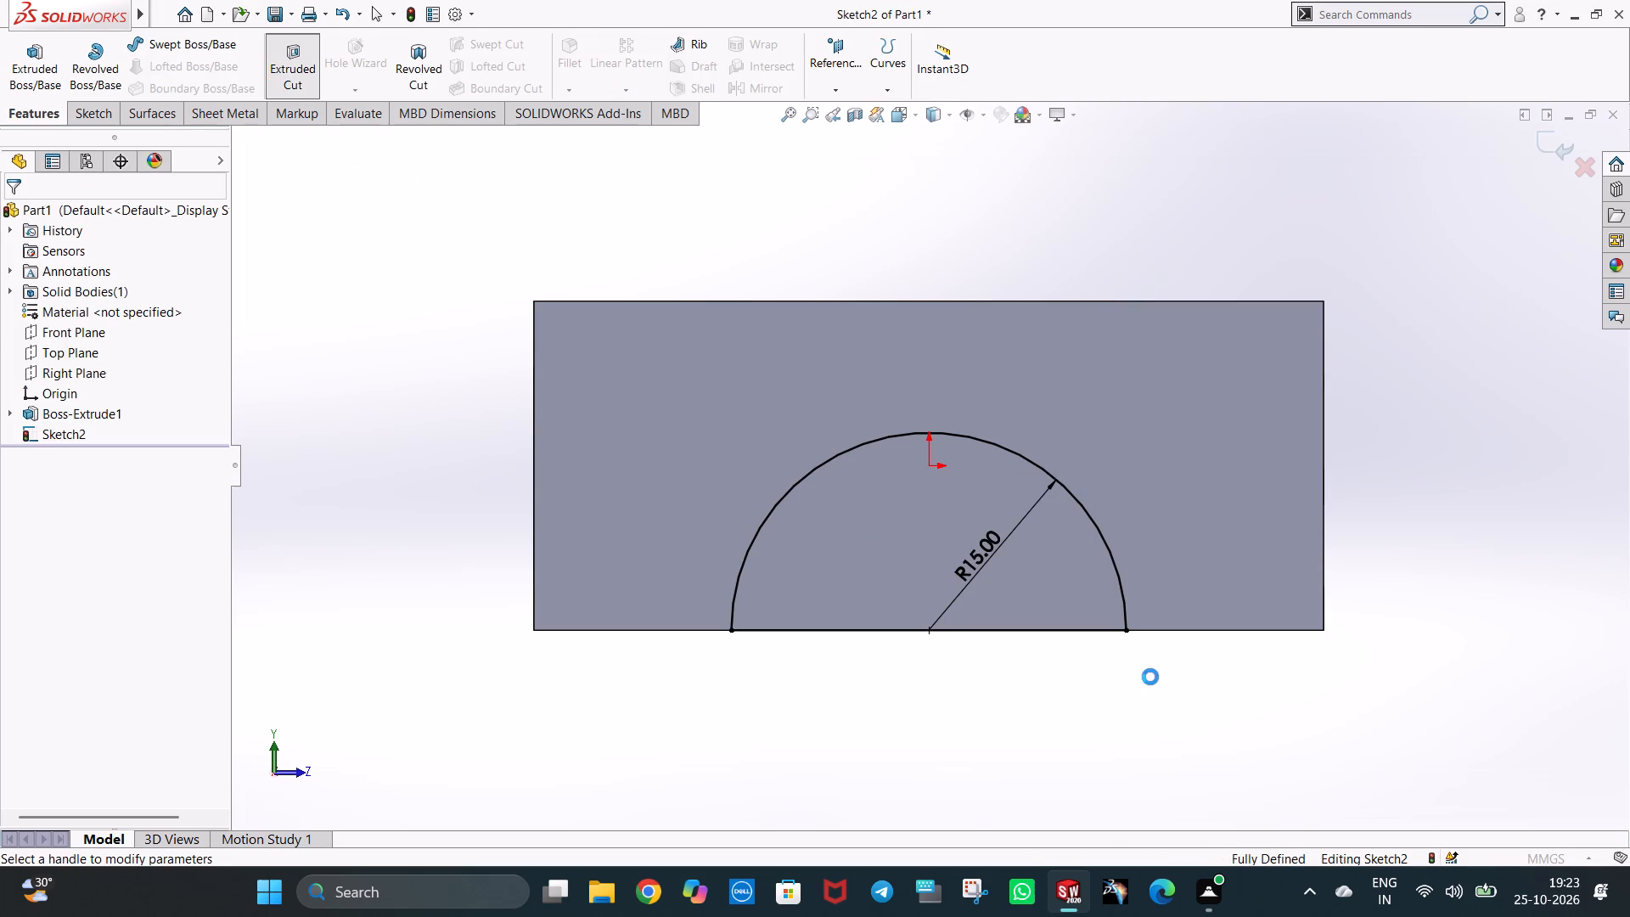
middle_drag(1171, 642, 948, 691)
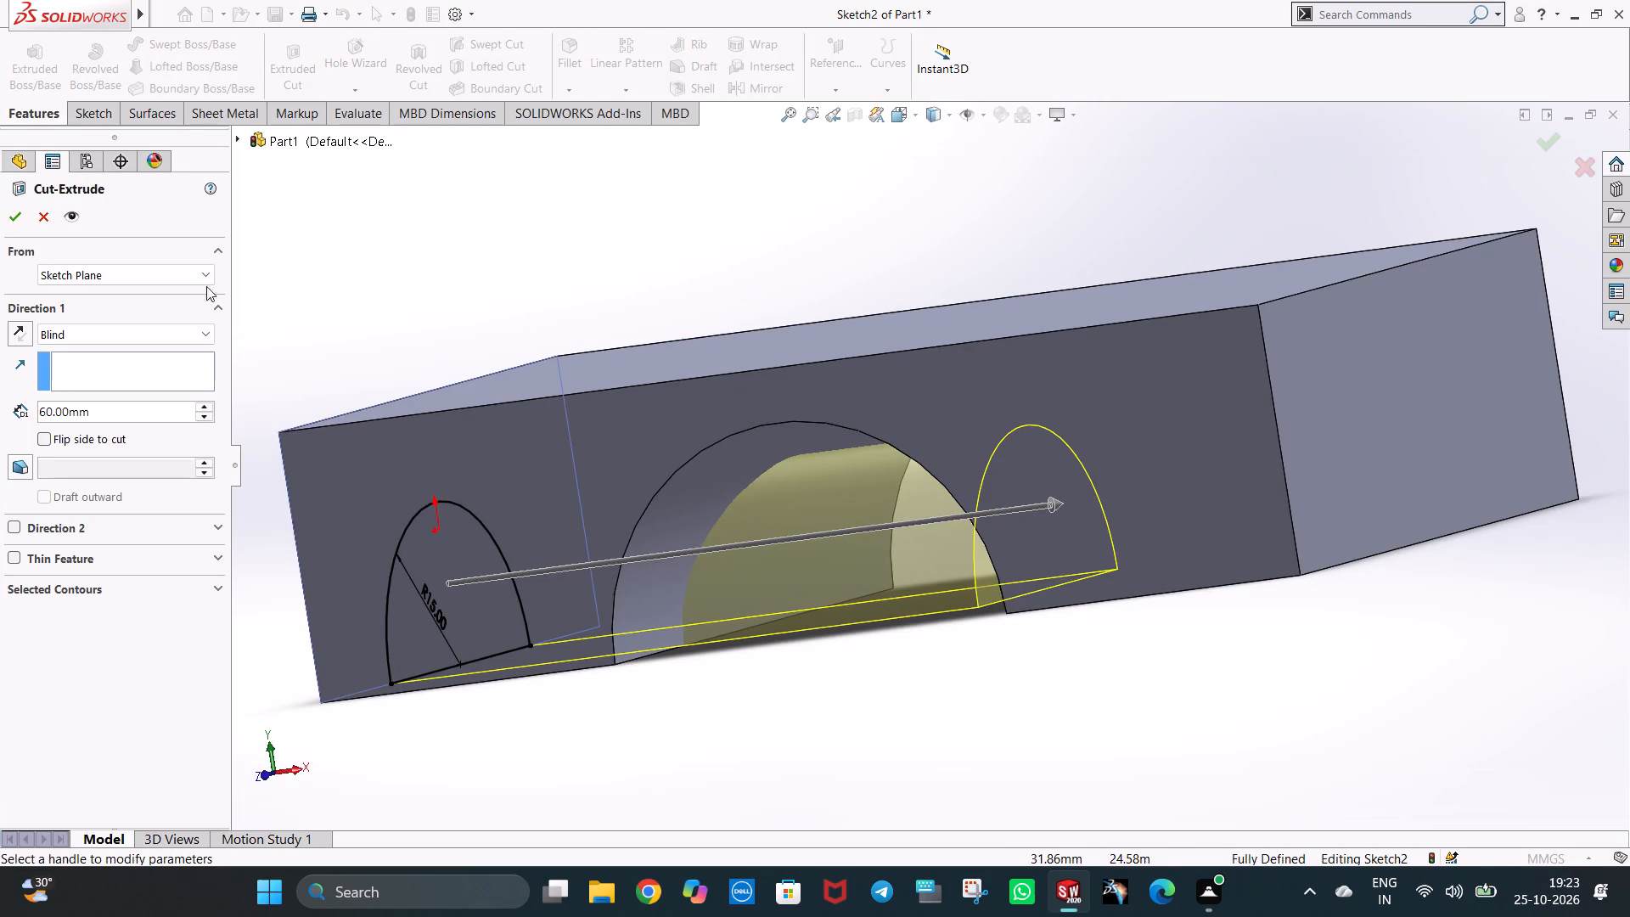
click(108, 329)
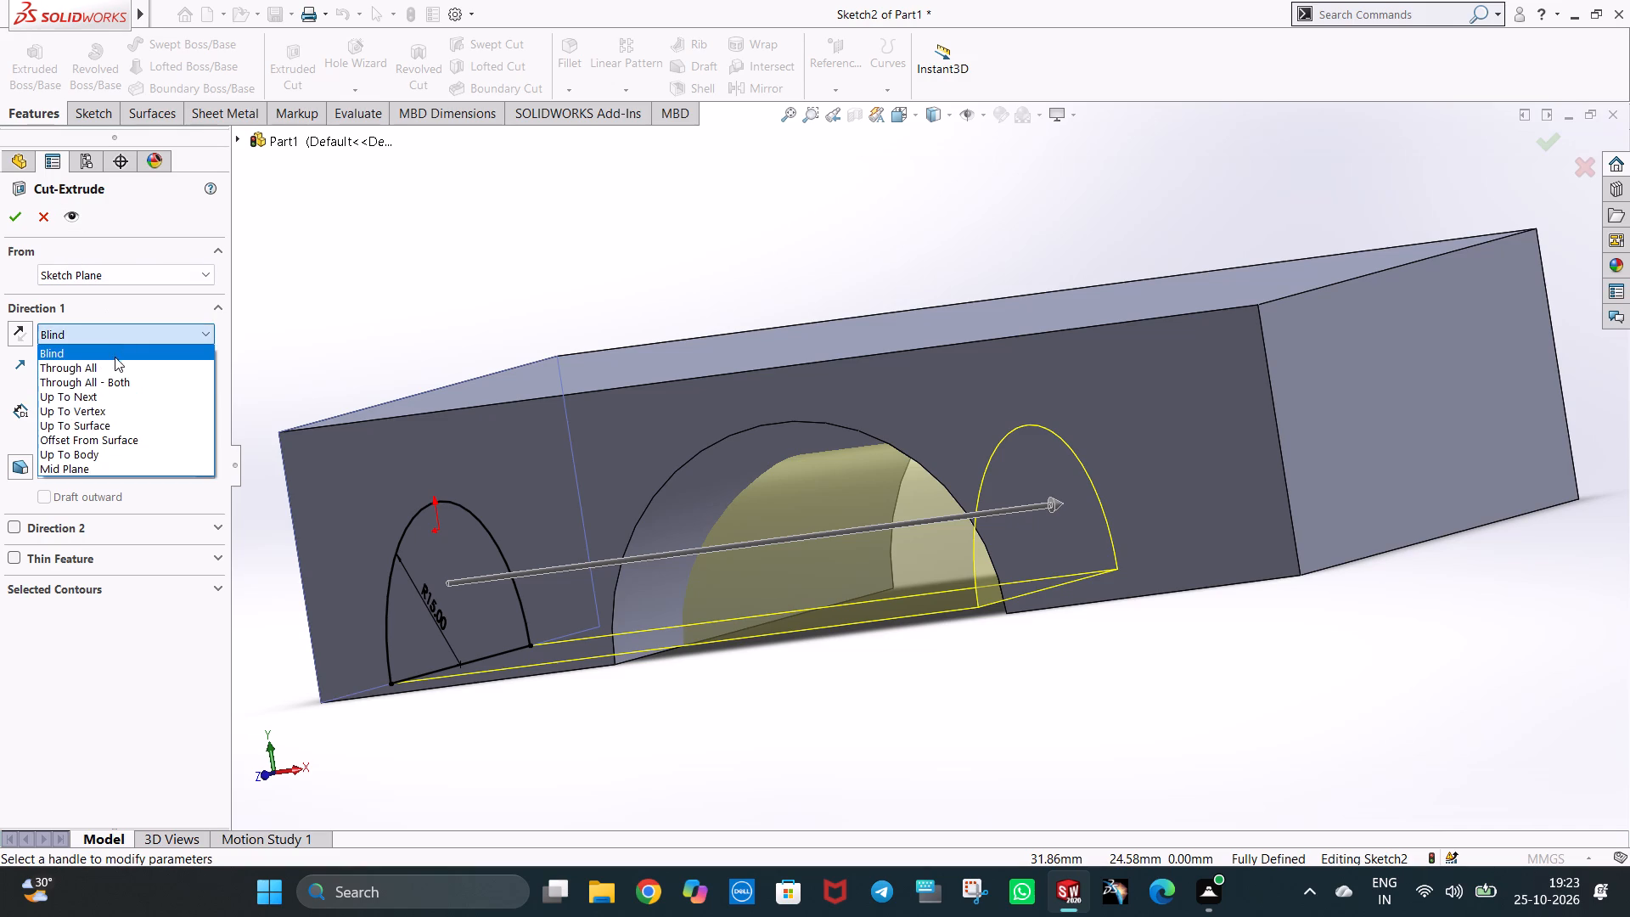
click(115, 357)
click(114, 333)
click(124, 366)
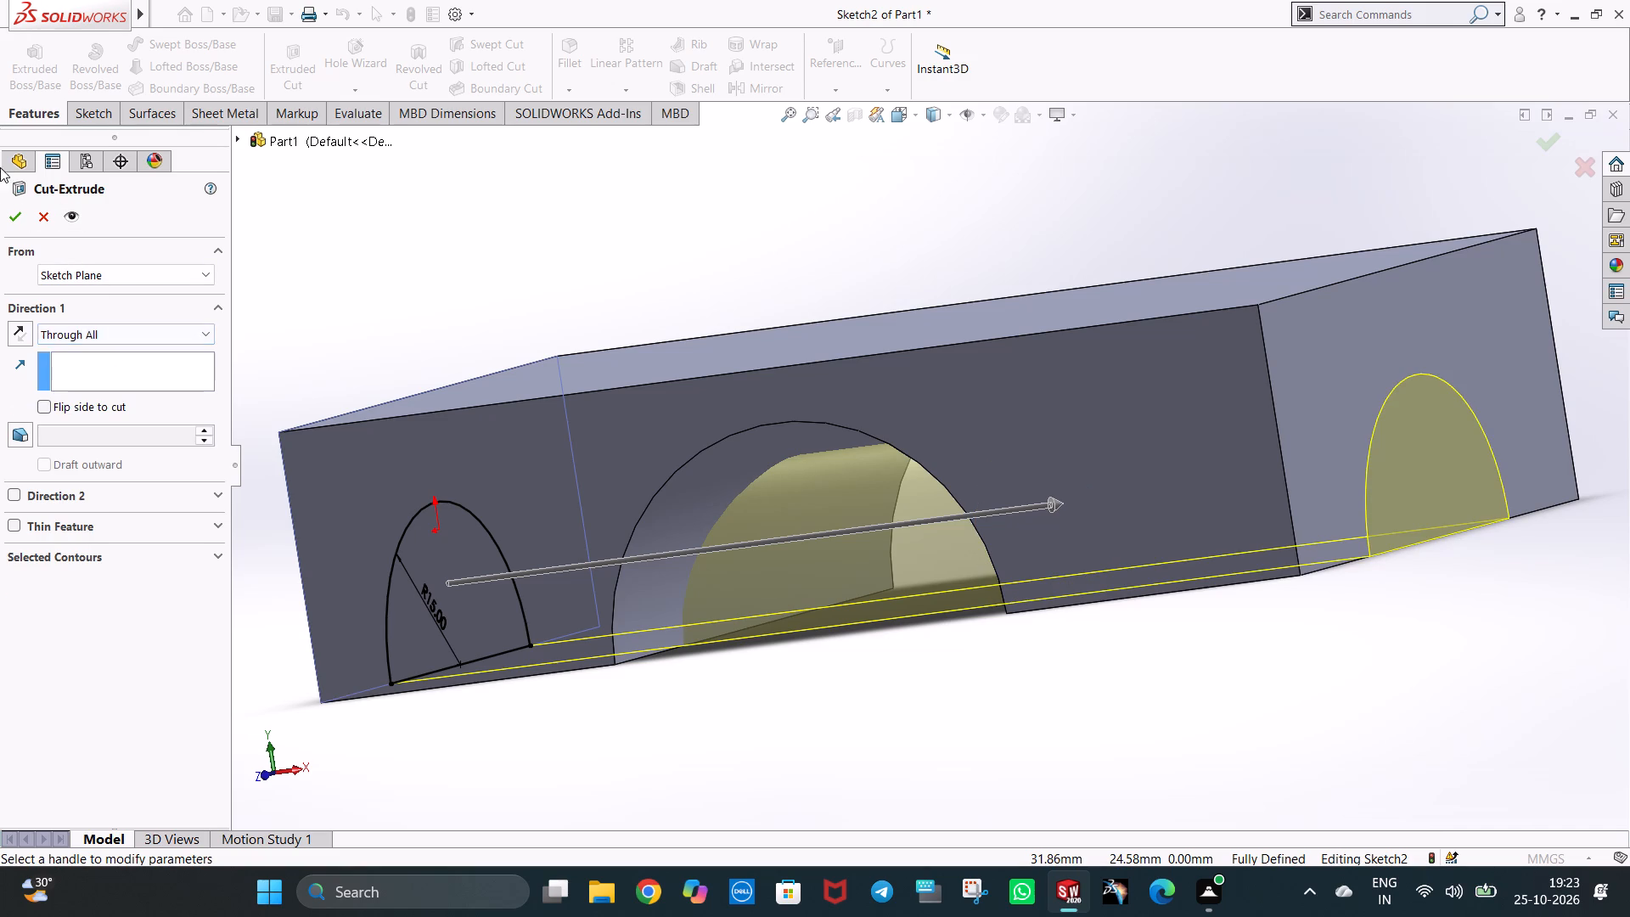
click(21, 216)
Start a new sketch on the block's left end face around the 15 mm radius arch, viewed normal to the face.
key(ctrl+7)
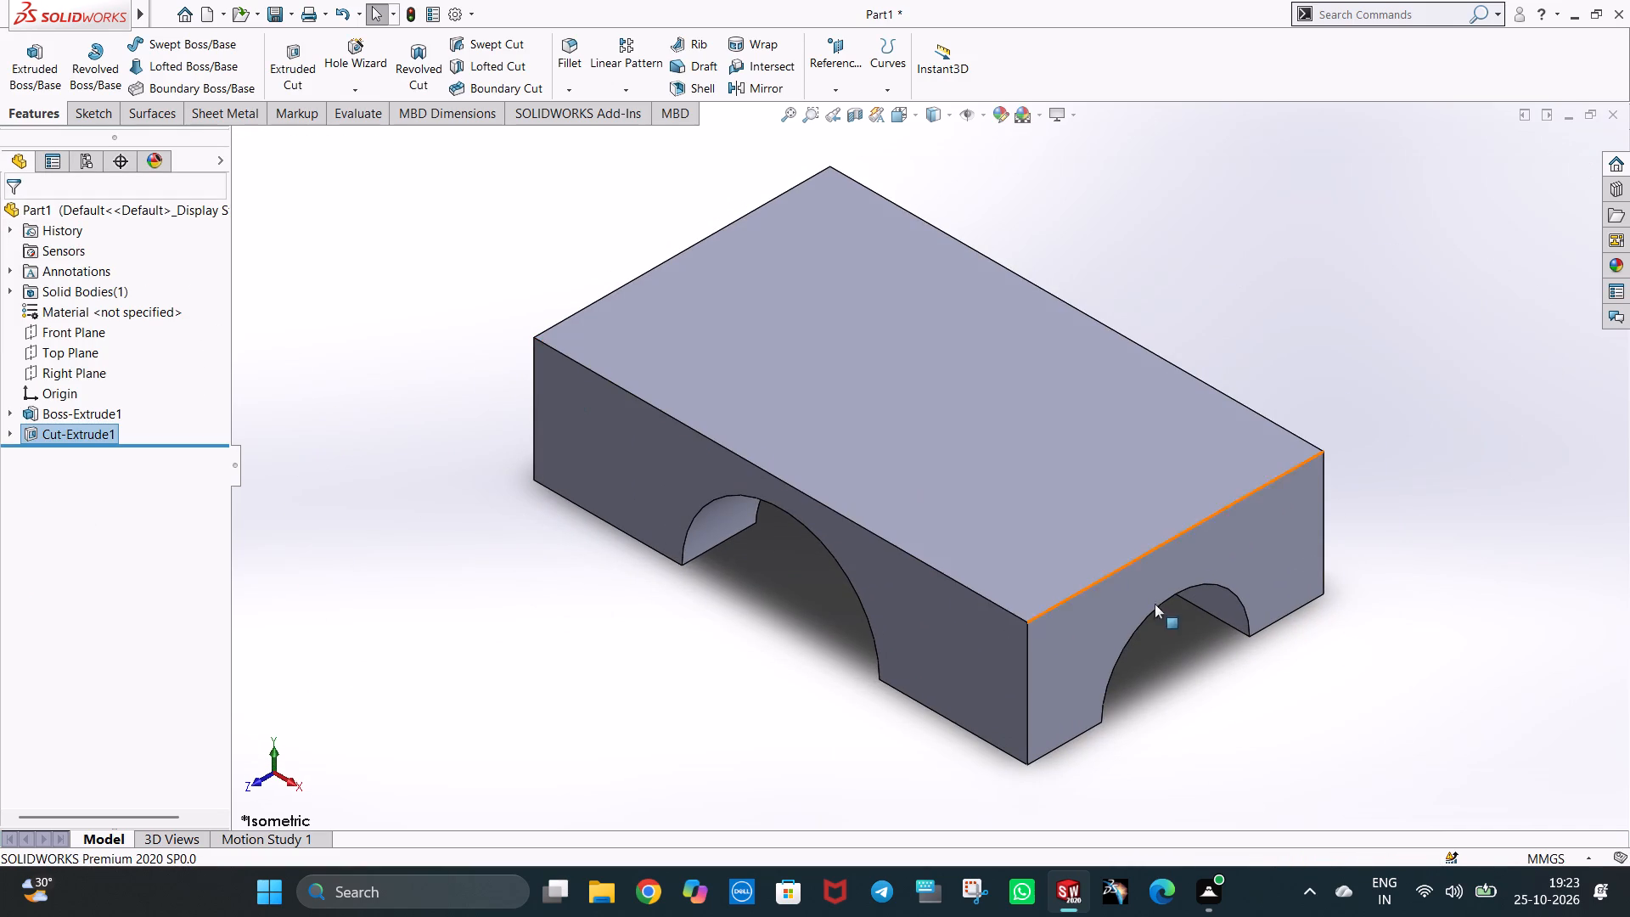
middle_drag(1207, 654, 1362, 585)
middle_drag(657, 321, 663, 393)
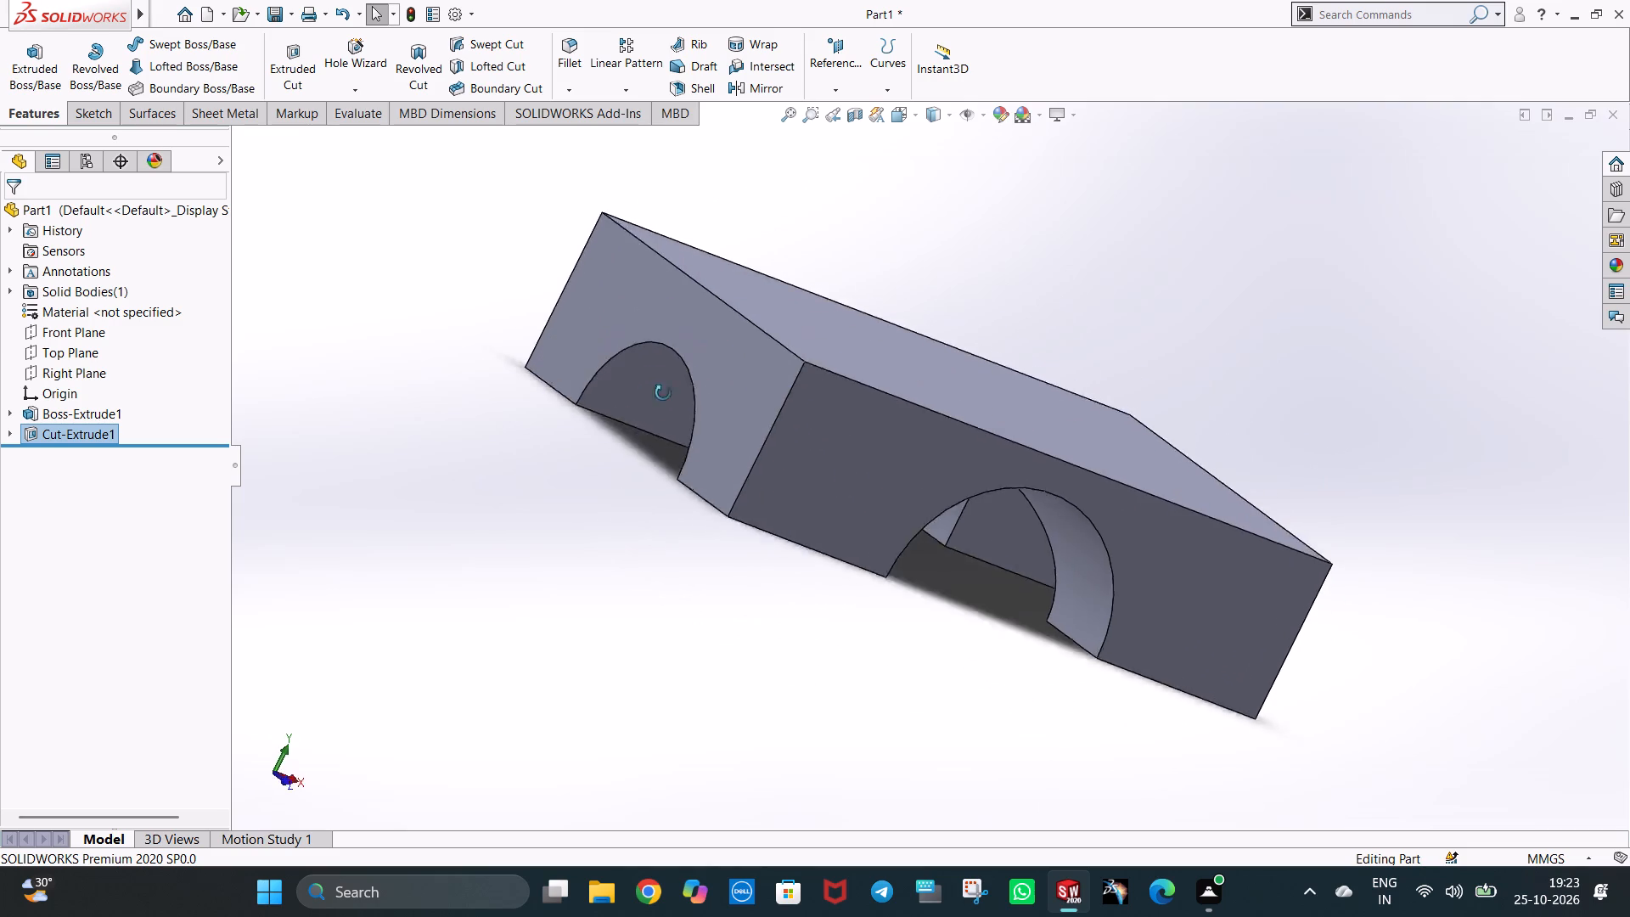
middle_drag(663, 393, 582, 501)
middle_drag(1286, 596, 1307, 430)
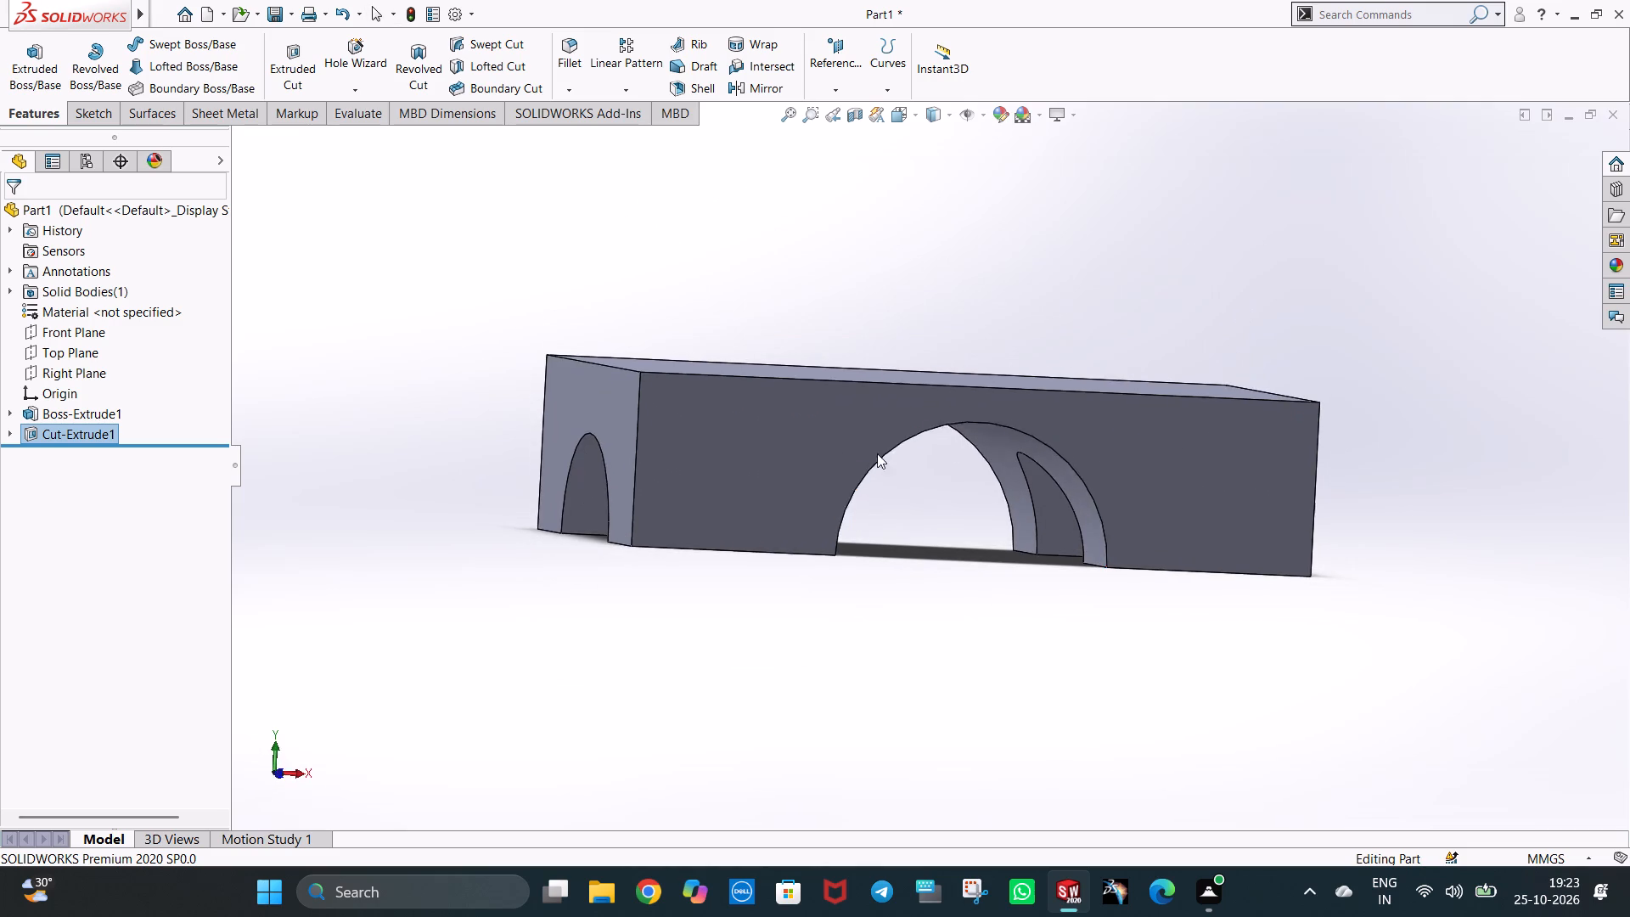
middle_drag(709, 461, 748, 553)
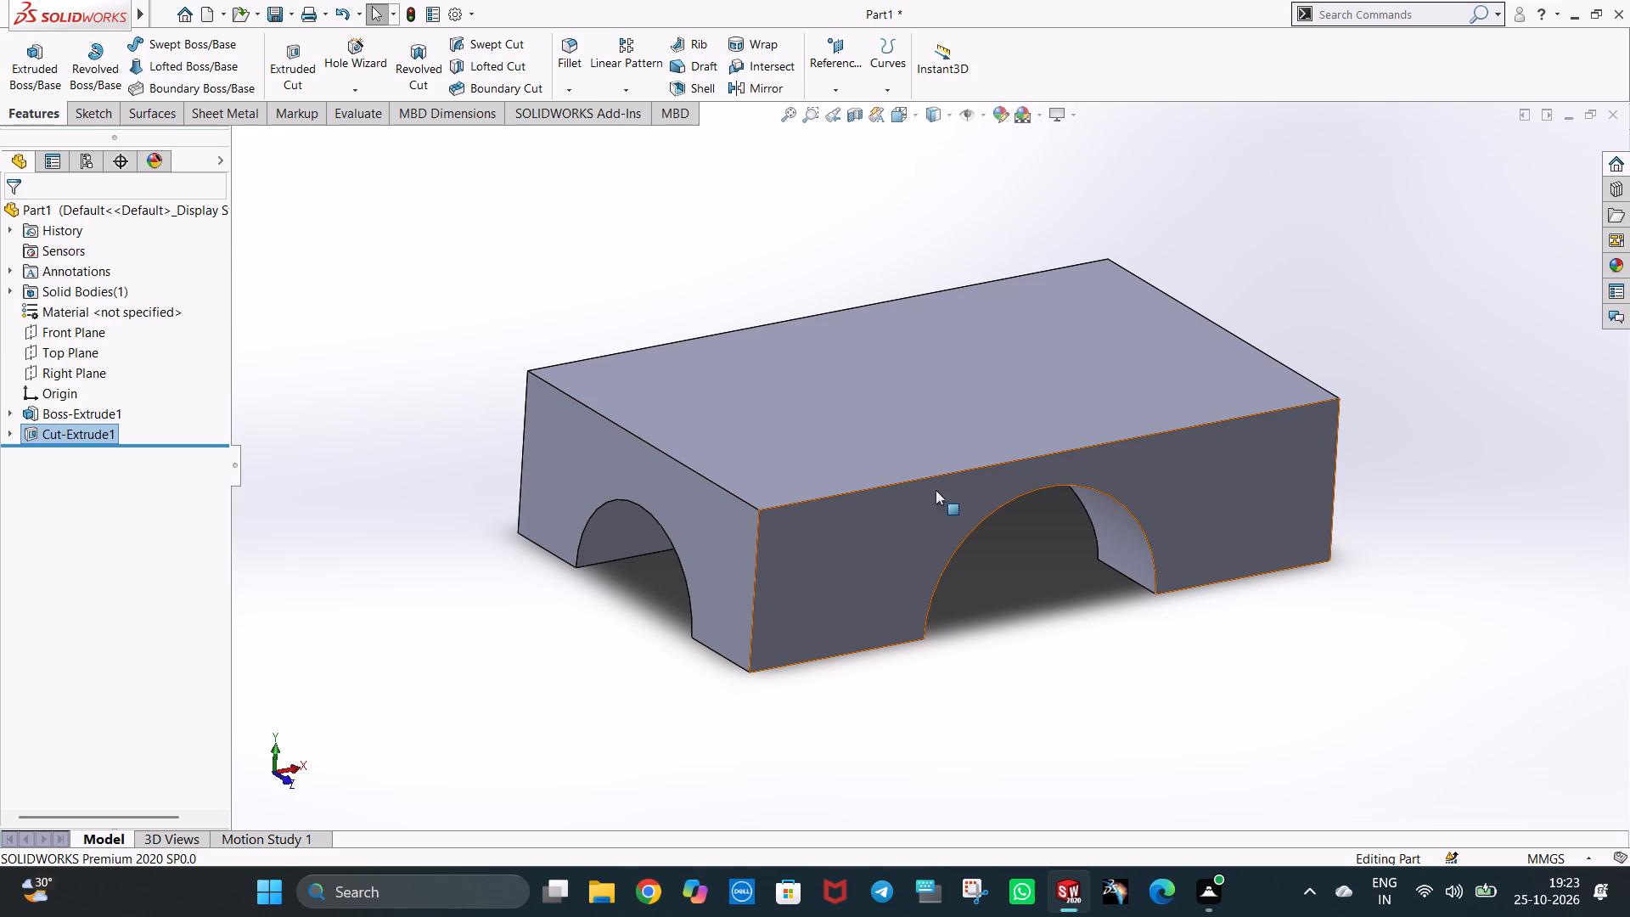
middle_drag(1065, 661, 1214, 666)
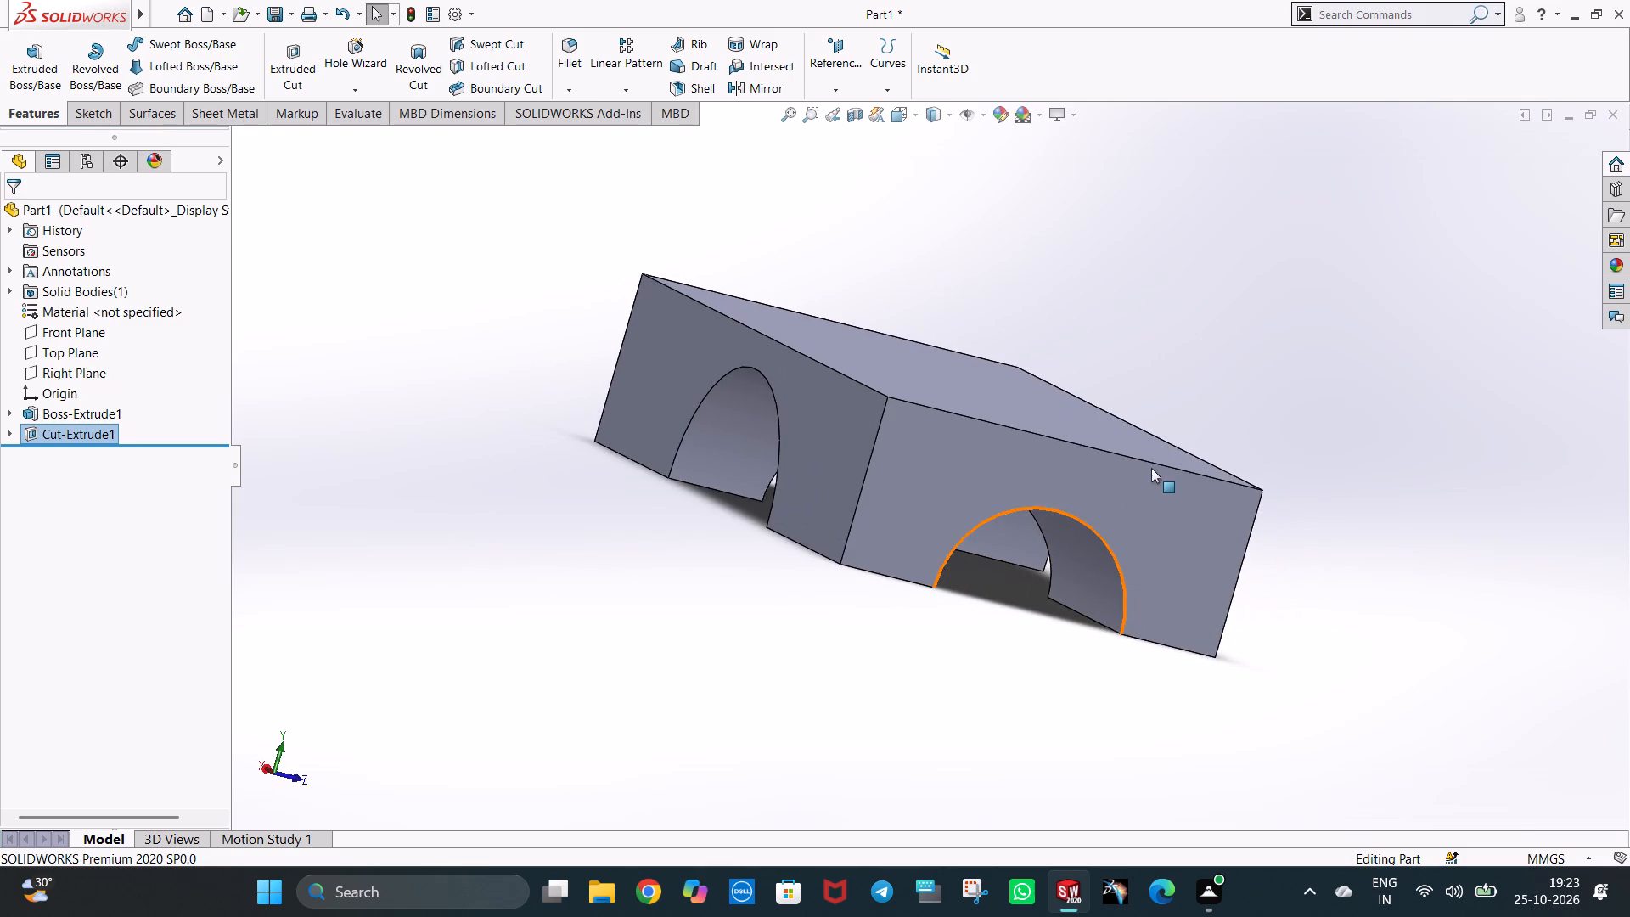
right_click(1151, 468)
click(1183, 448)
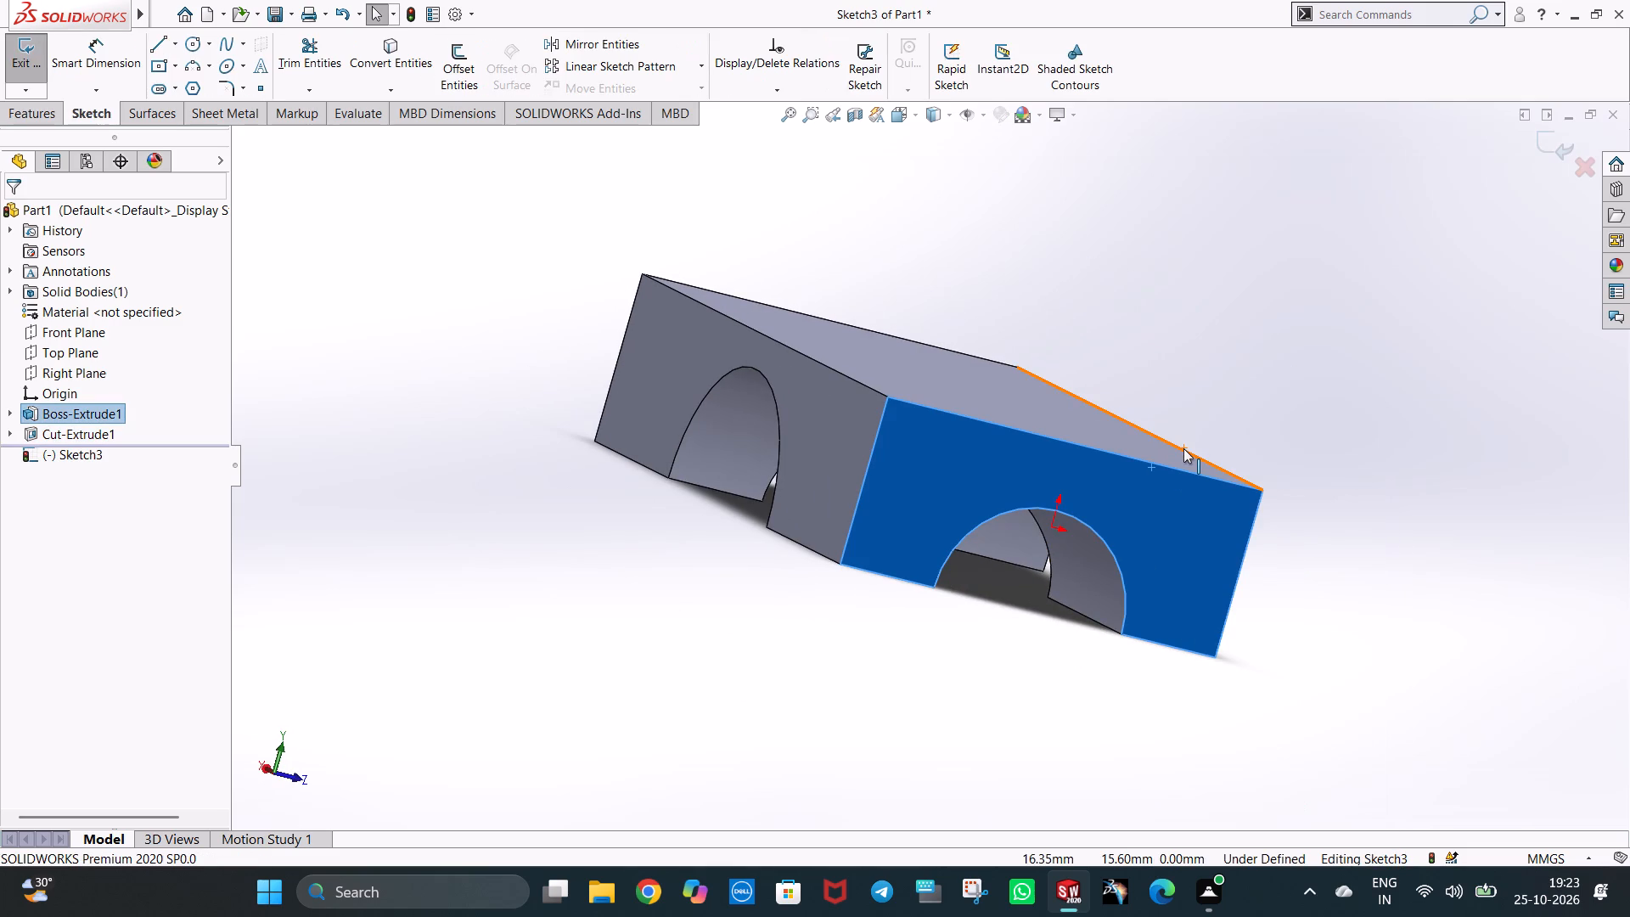
key(ctrl+8)
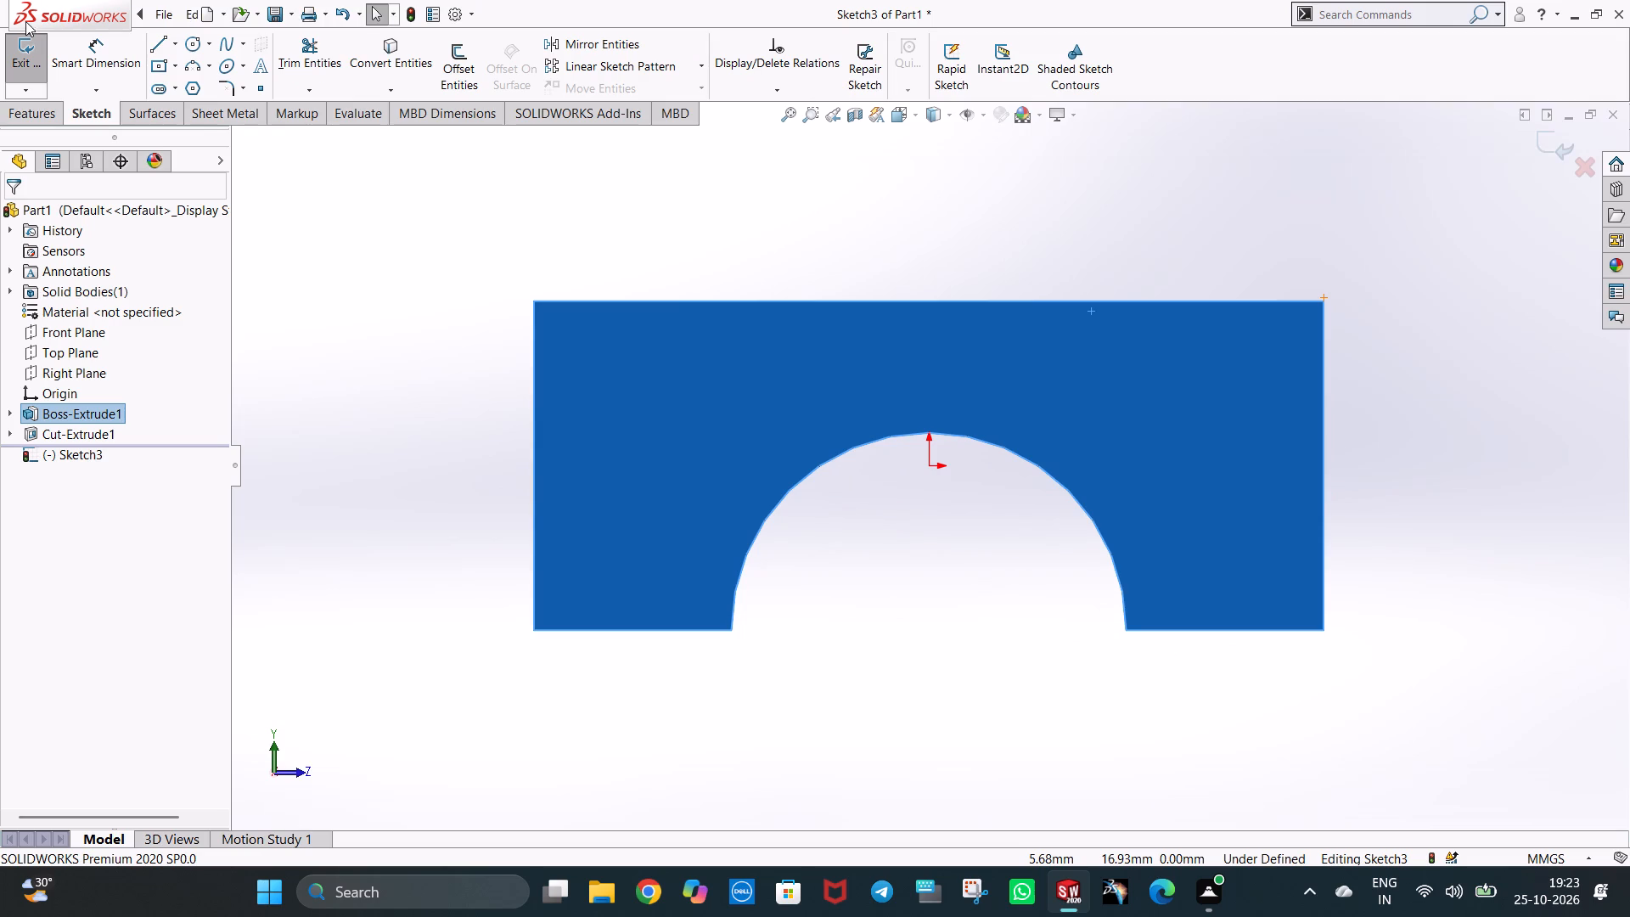
From the midpoint of the end face's top edge, draw a 10 mm line along the edge and a 6 mm vertical line downward.
click(164, 50)
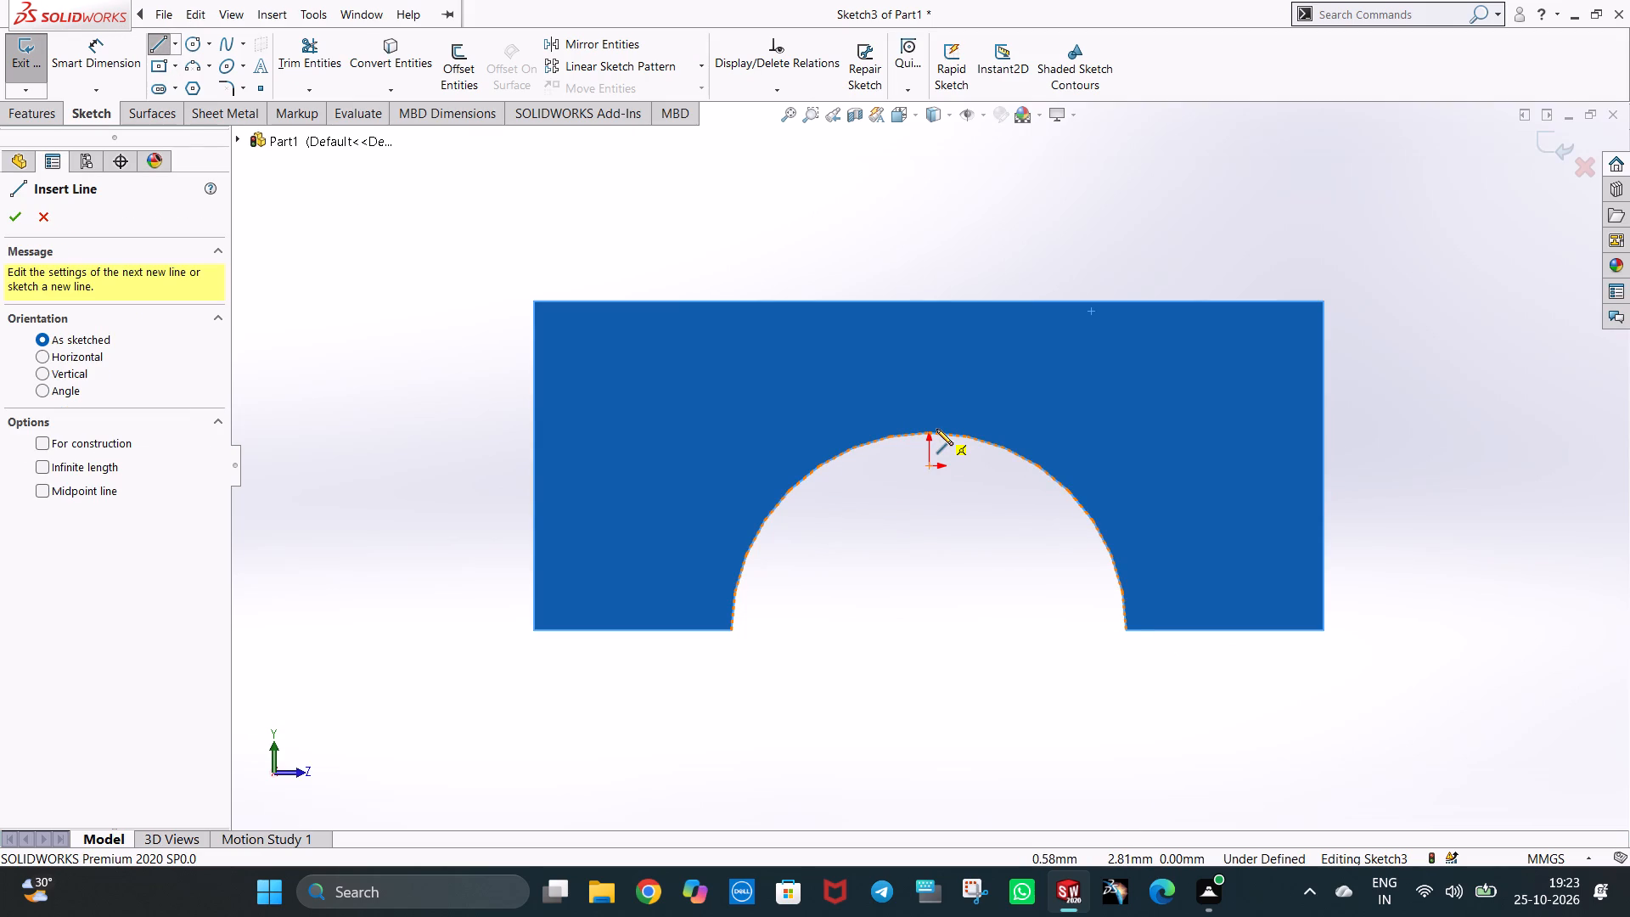
click(930, 300)
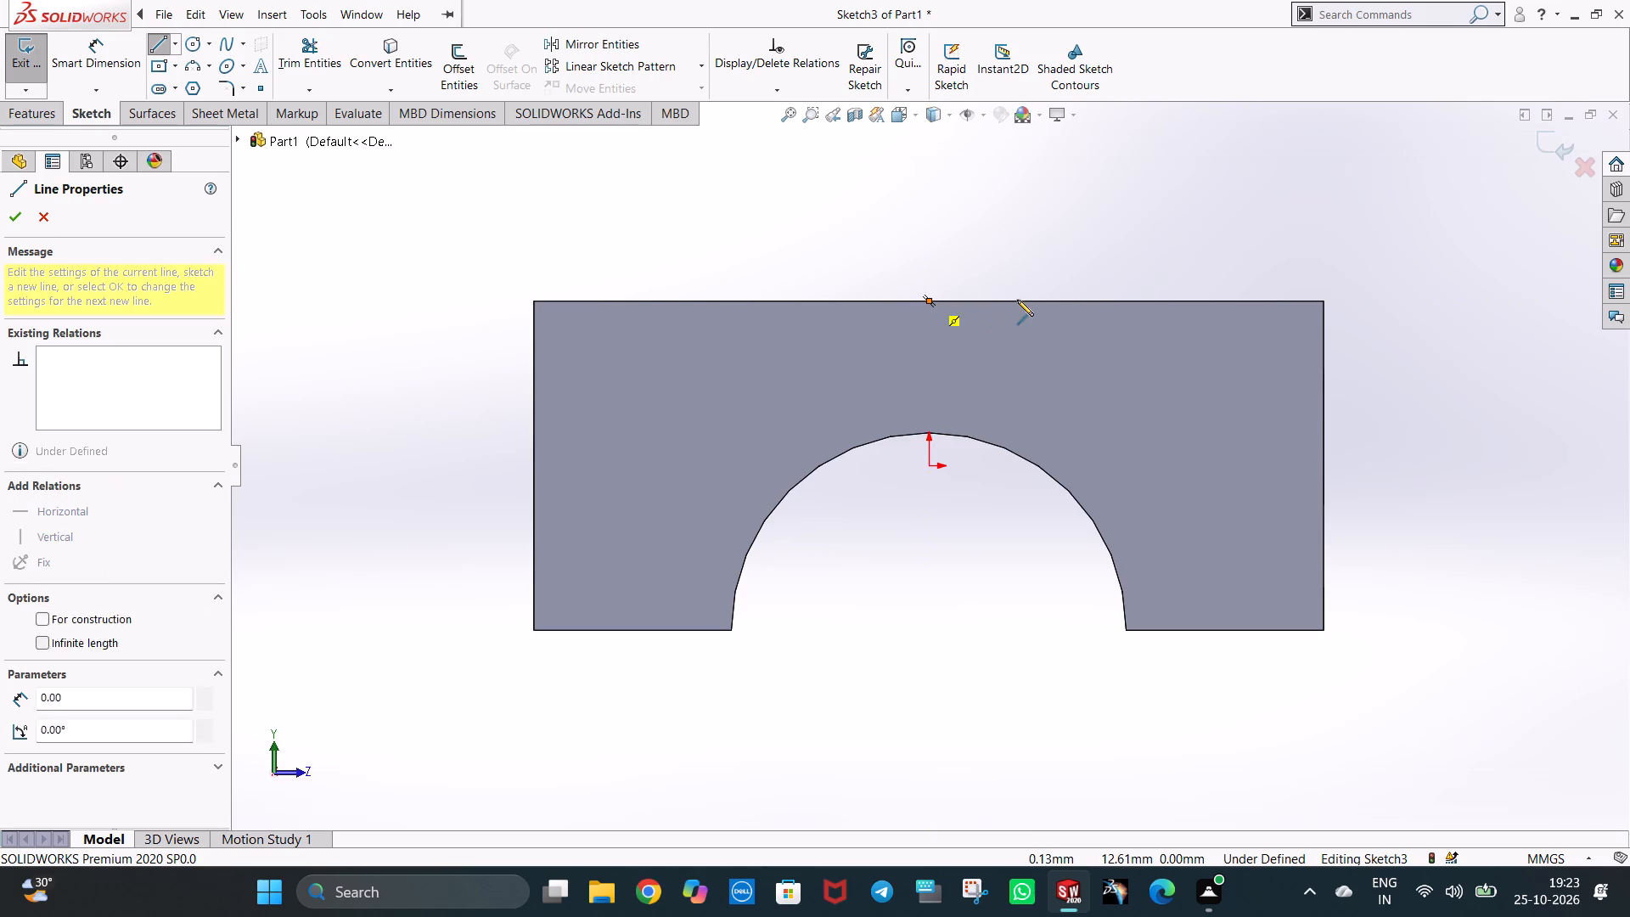
click(1017, 300)
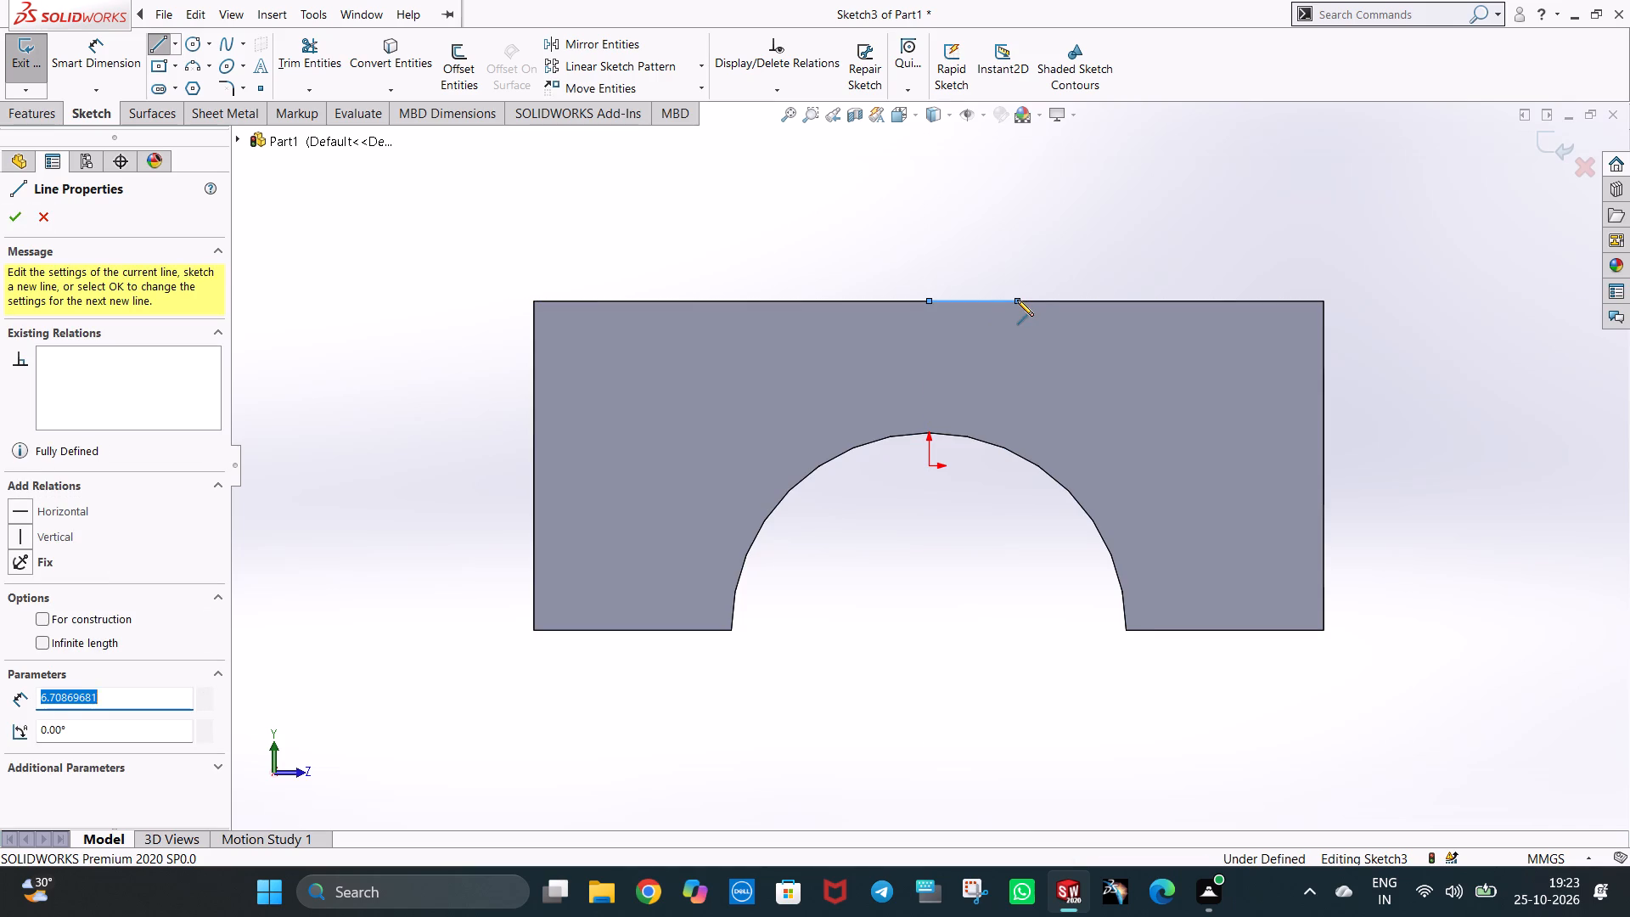
text(10)
key(Return)
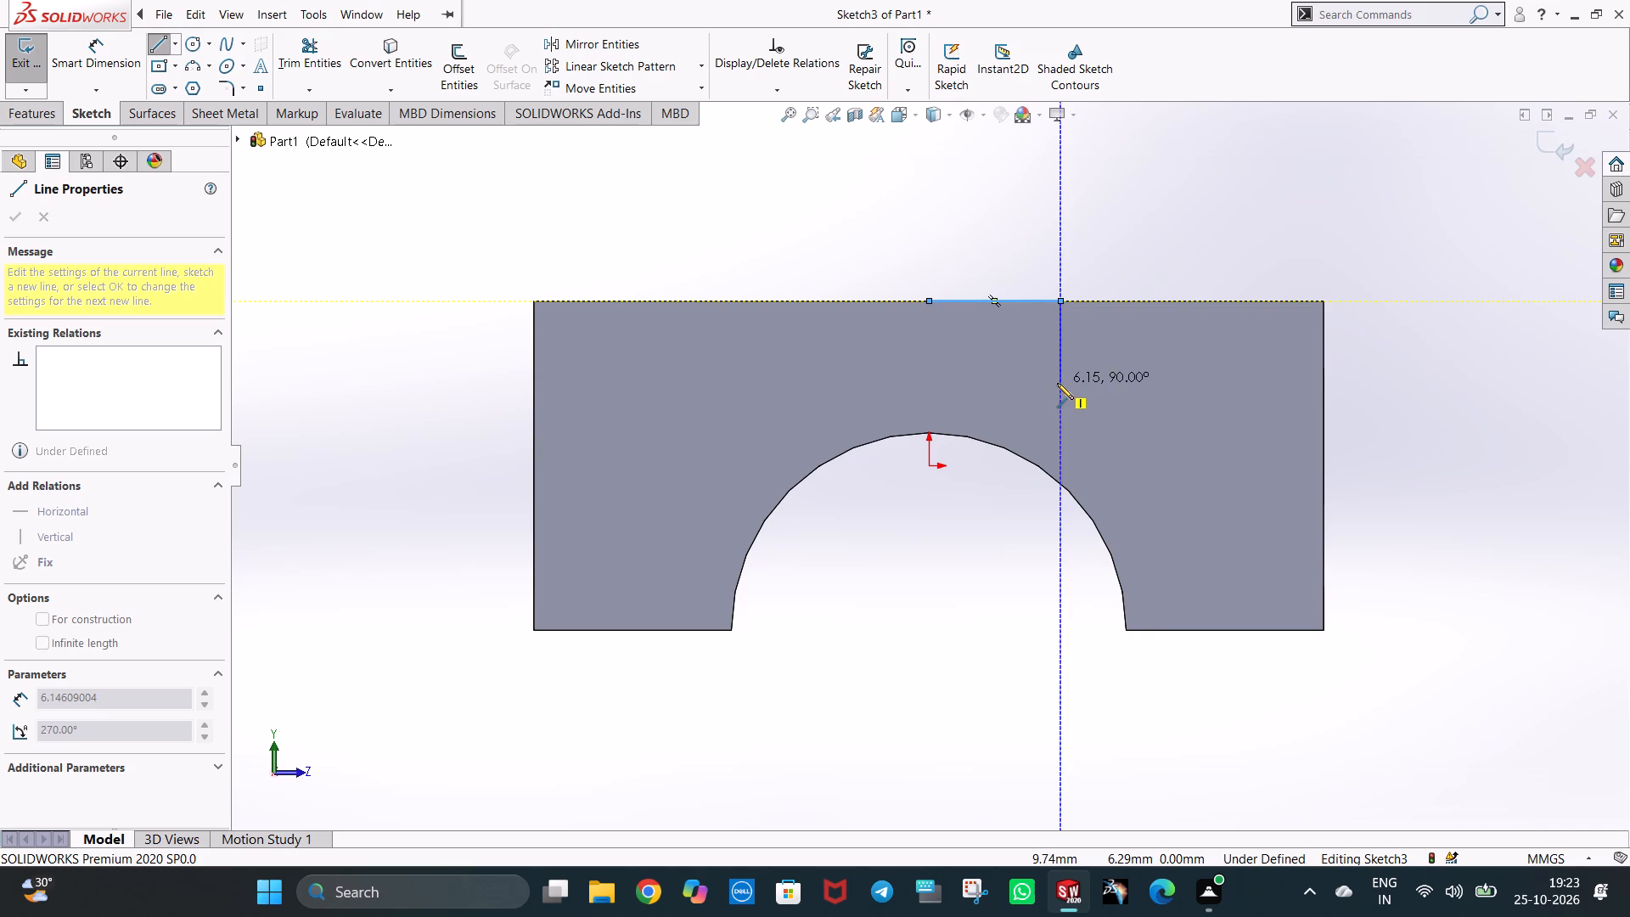
click(1057, 383)
key(6)
key(Return)
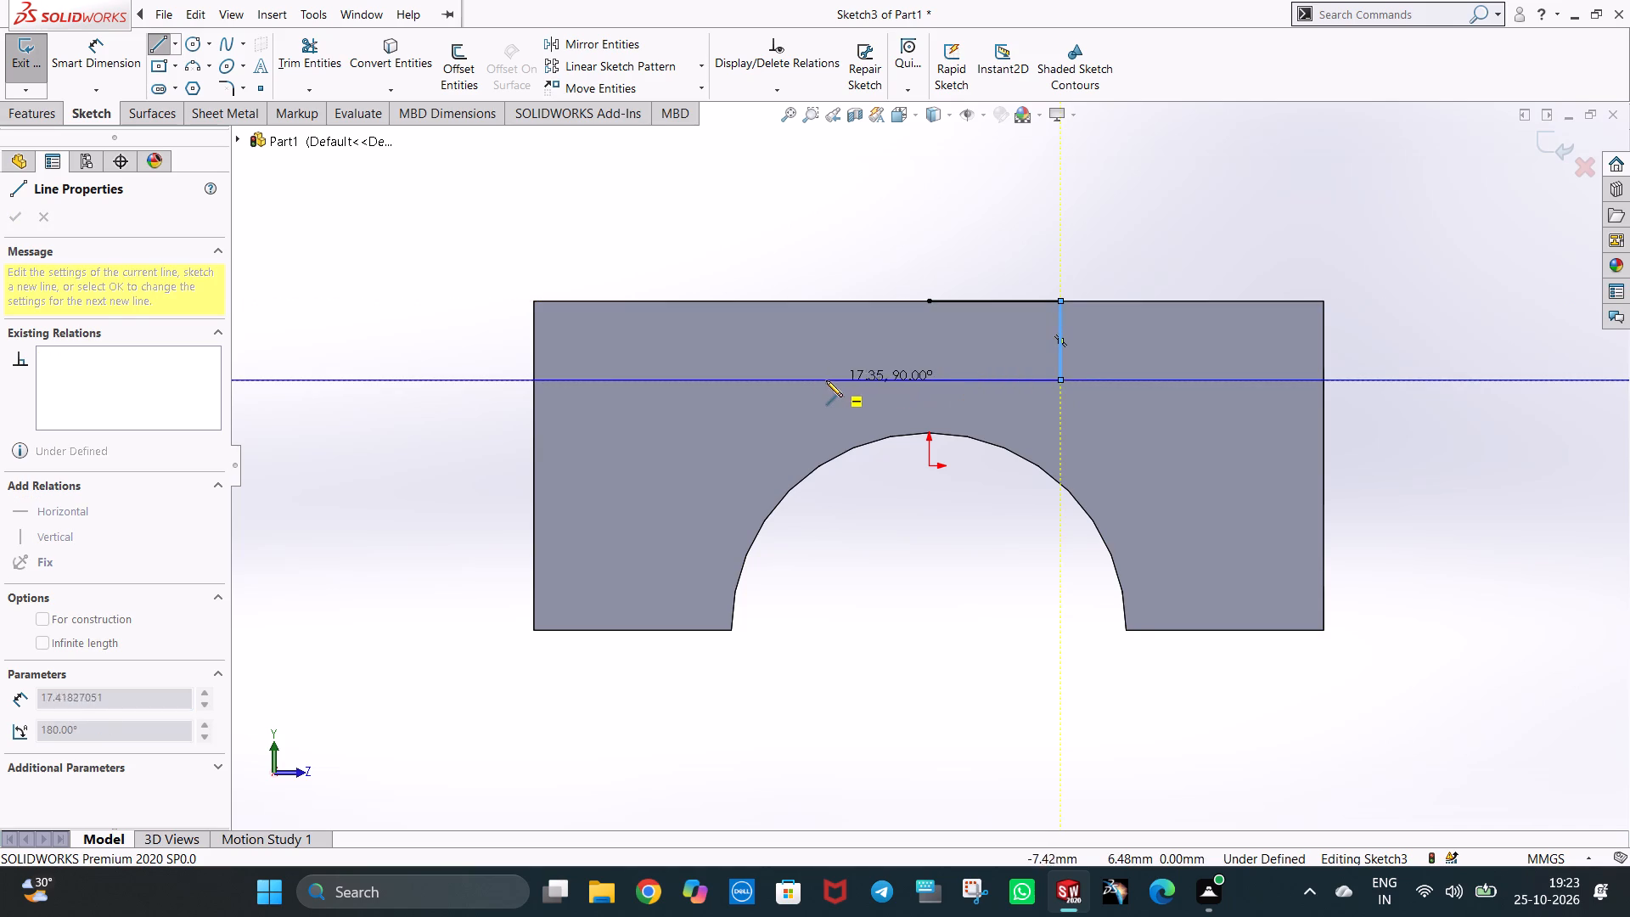
Complete the rectangular slot profile with a 20 mm horizontal bottom line, a vertical line up to the top edge and a closing line to its midpoint.
click(781, 384)
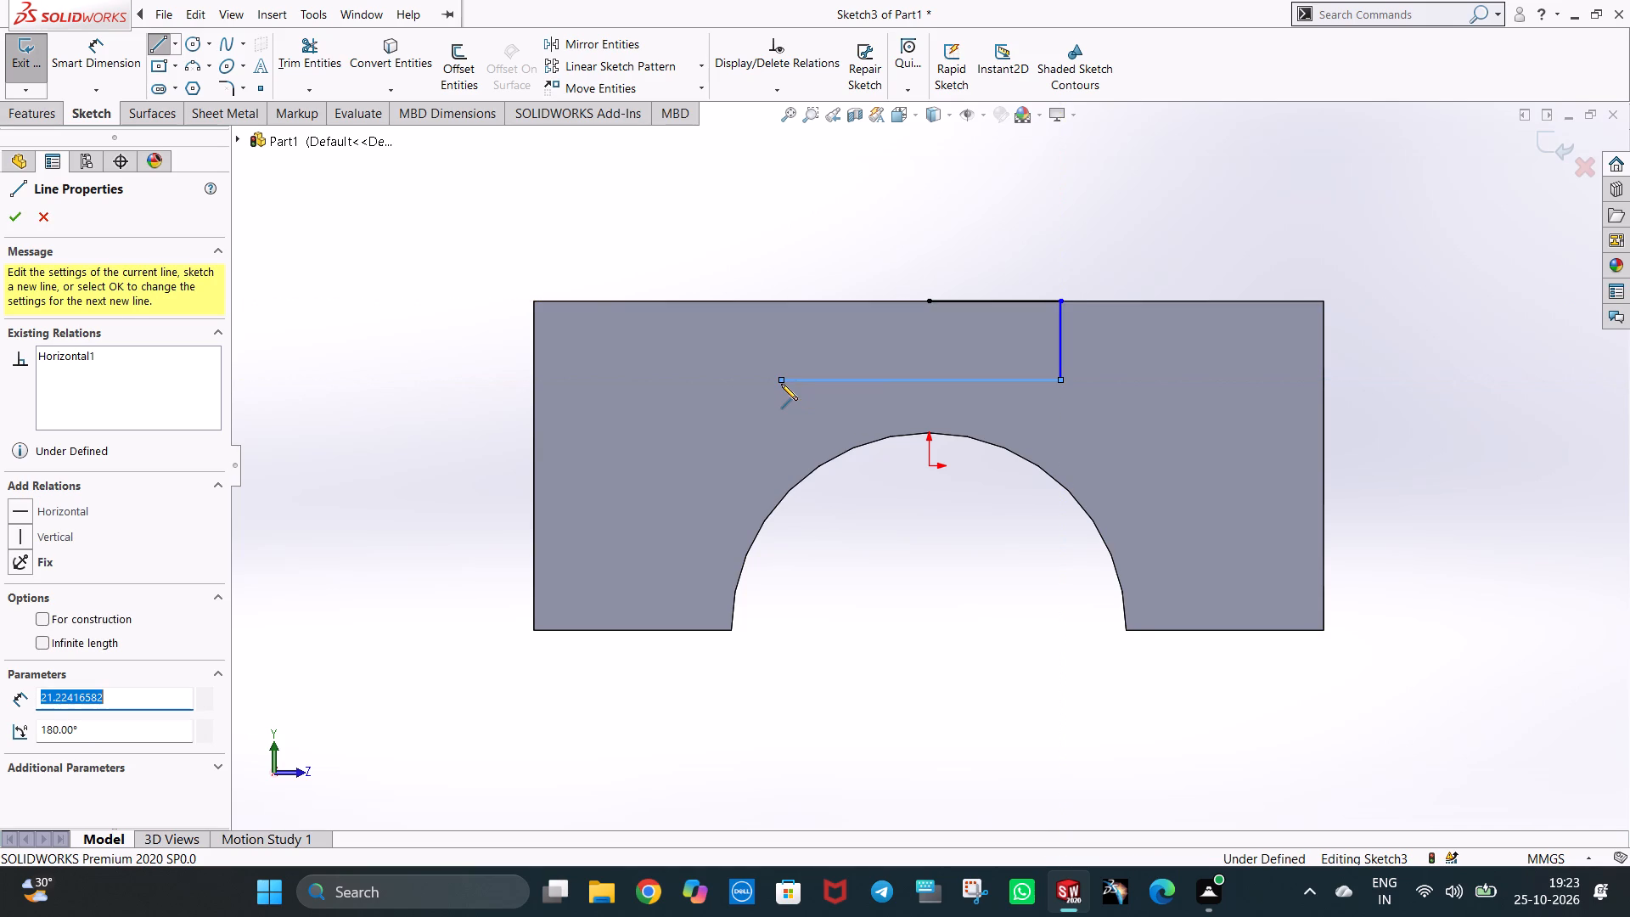
text(20)
key(Return)
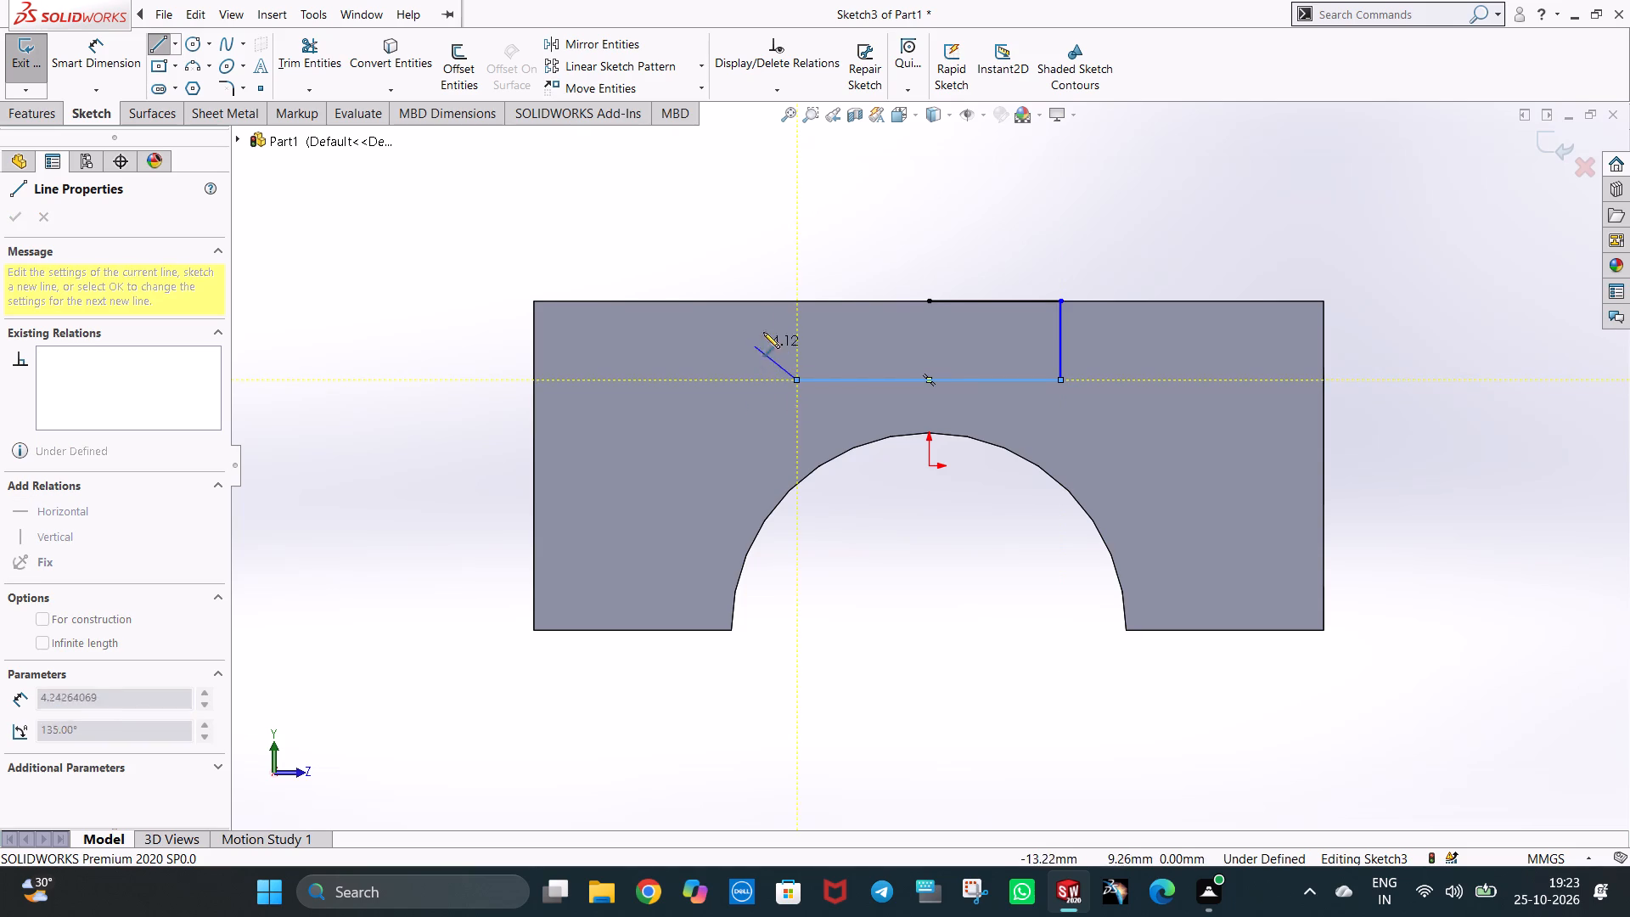
click(797, 301)
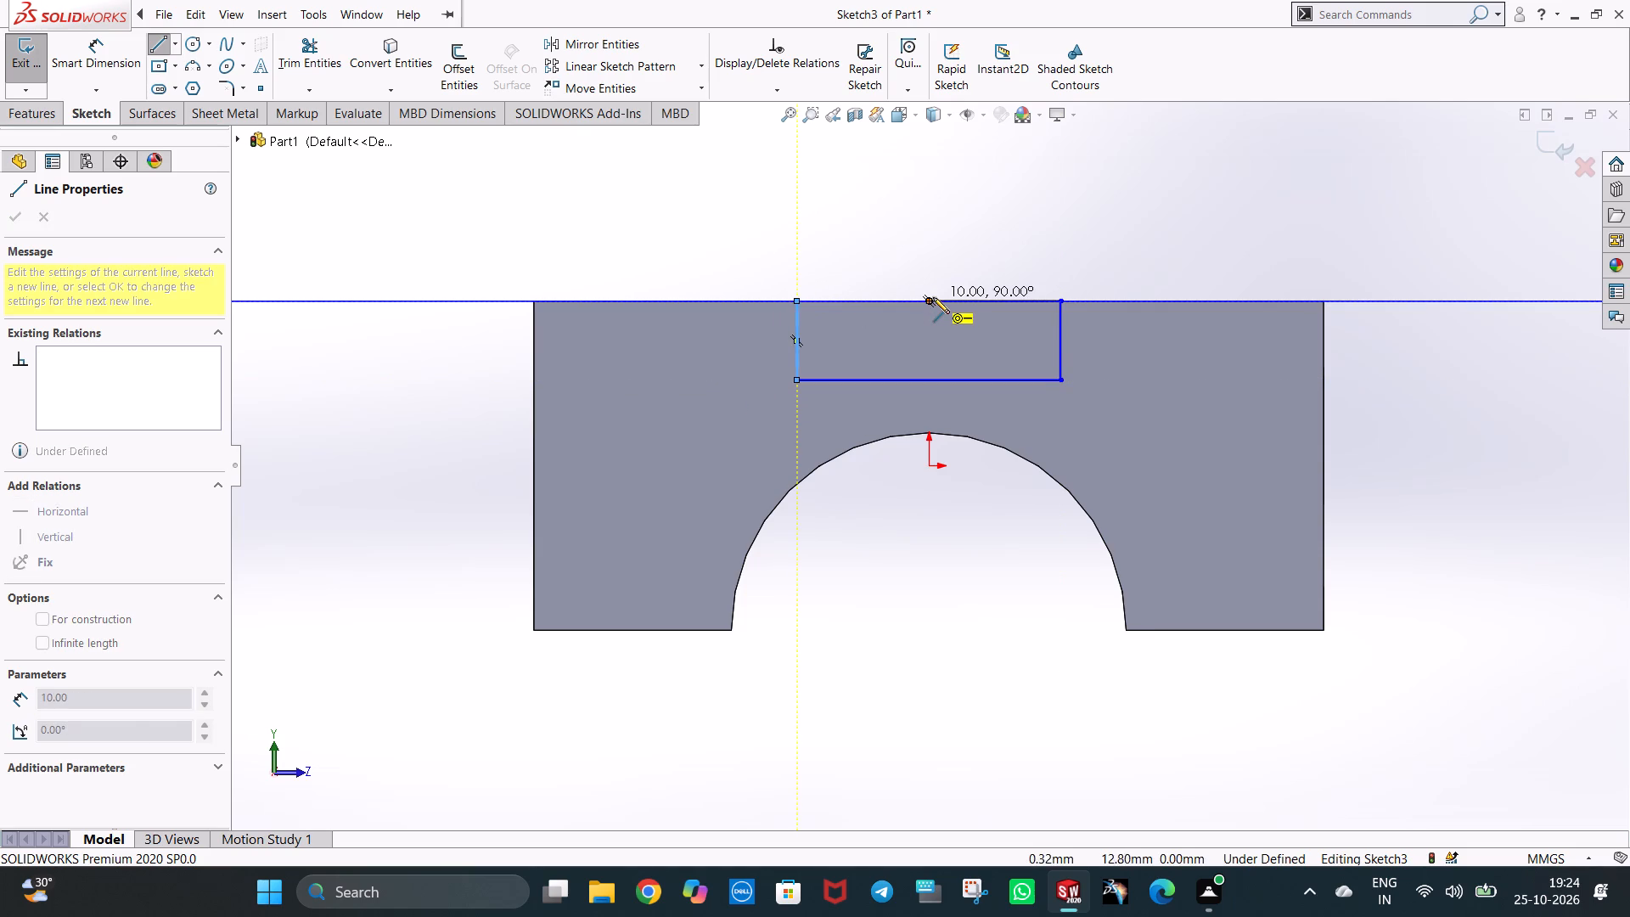
click(931, 301)
key(Escape)
key(Escape)
key(Escape)
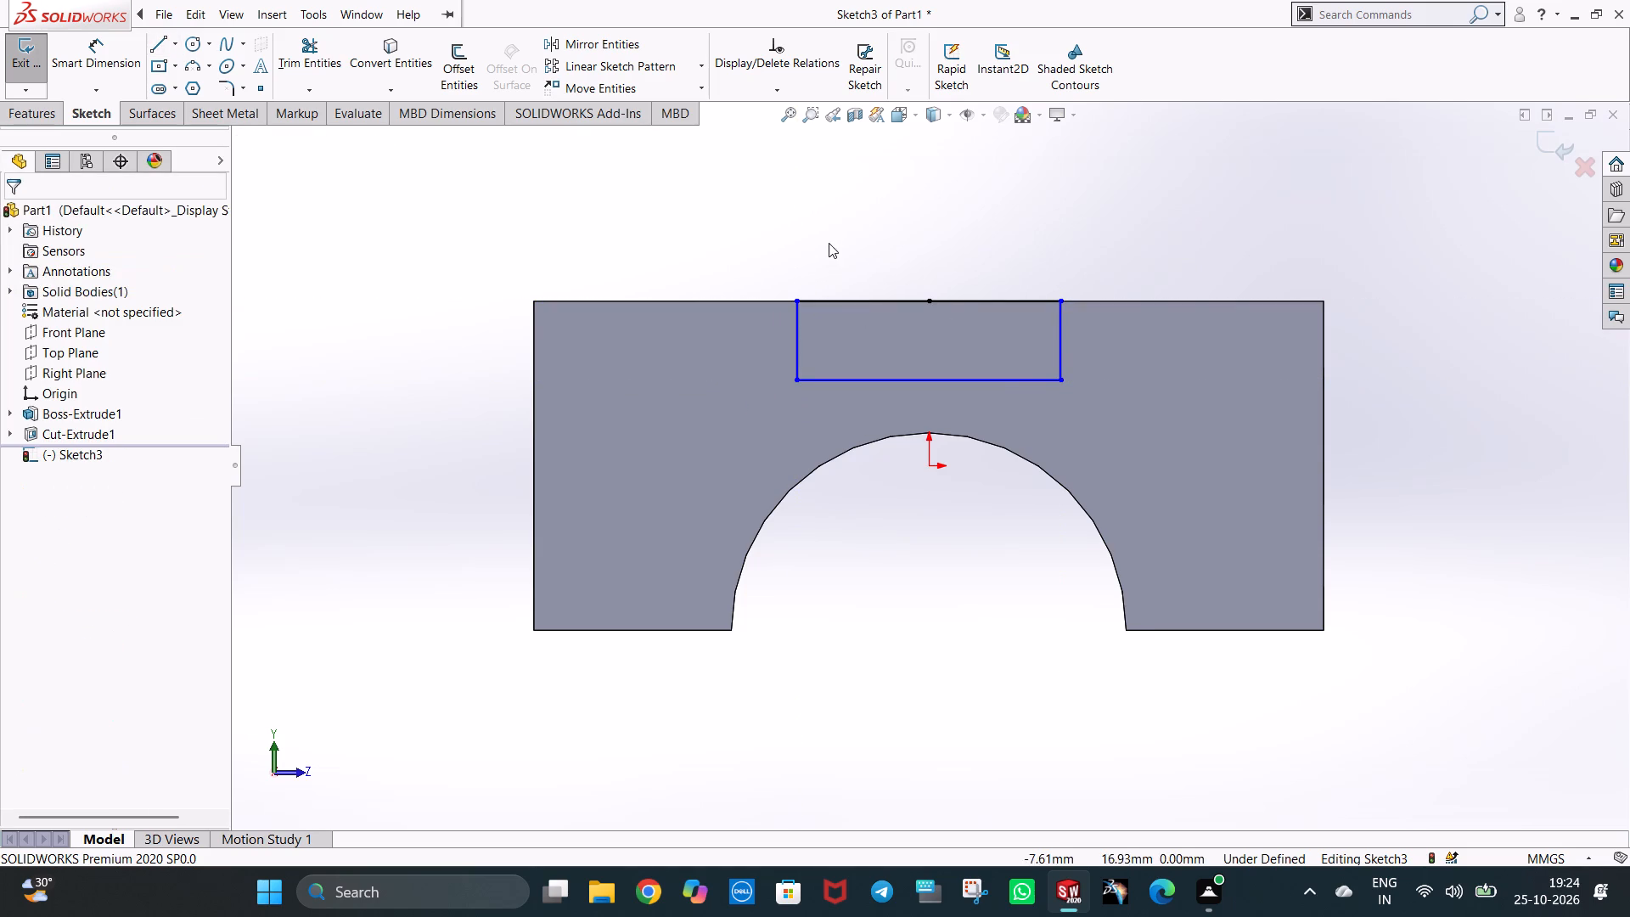
click(829, 243)
Dimension the rectangular slot profile with a width of 20 mm and a height of 6 mm.
middle_drag(1056, 508, 1031, 532)
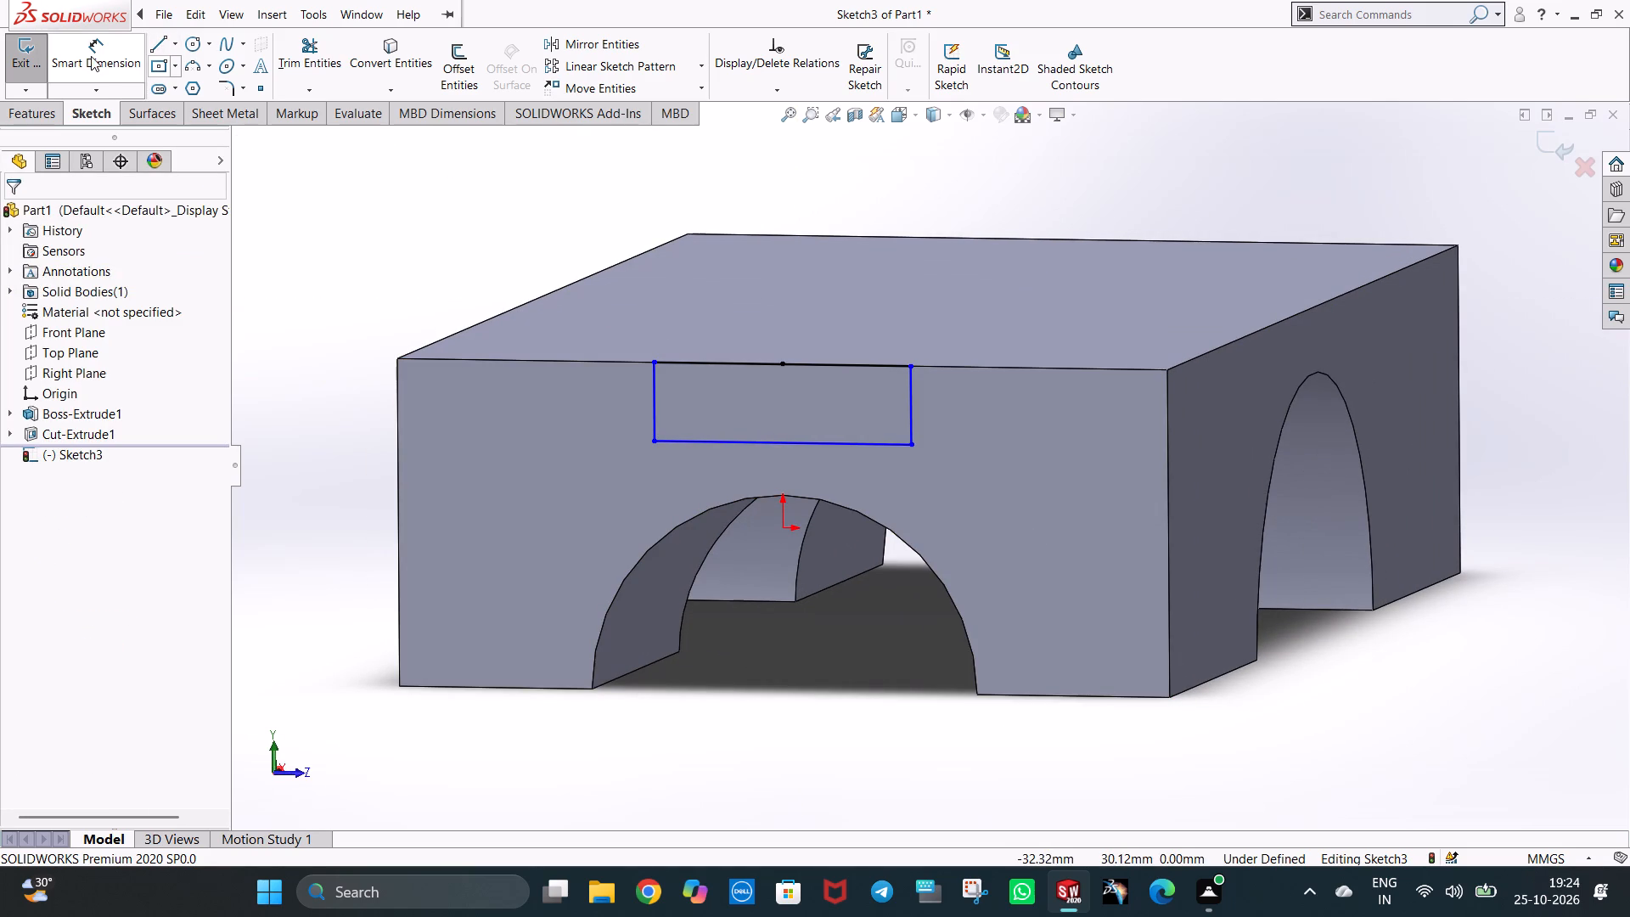
click(91, 56)
click(818, 447)
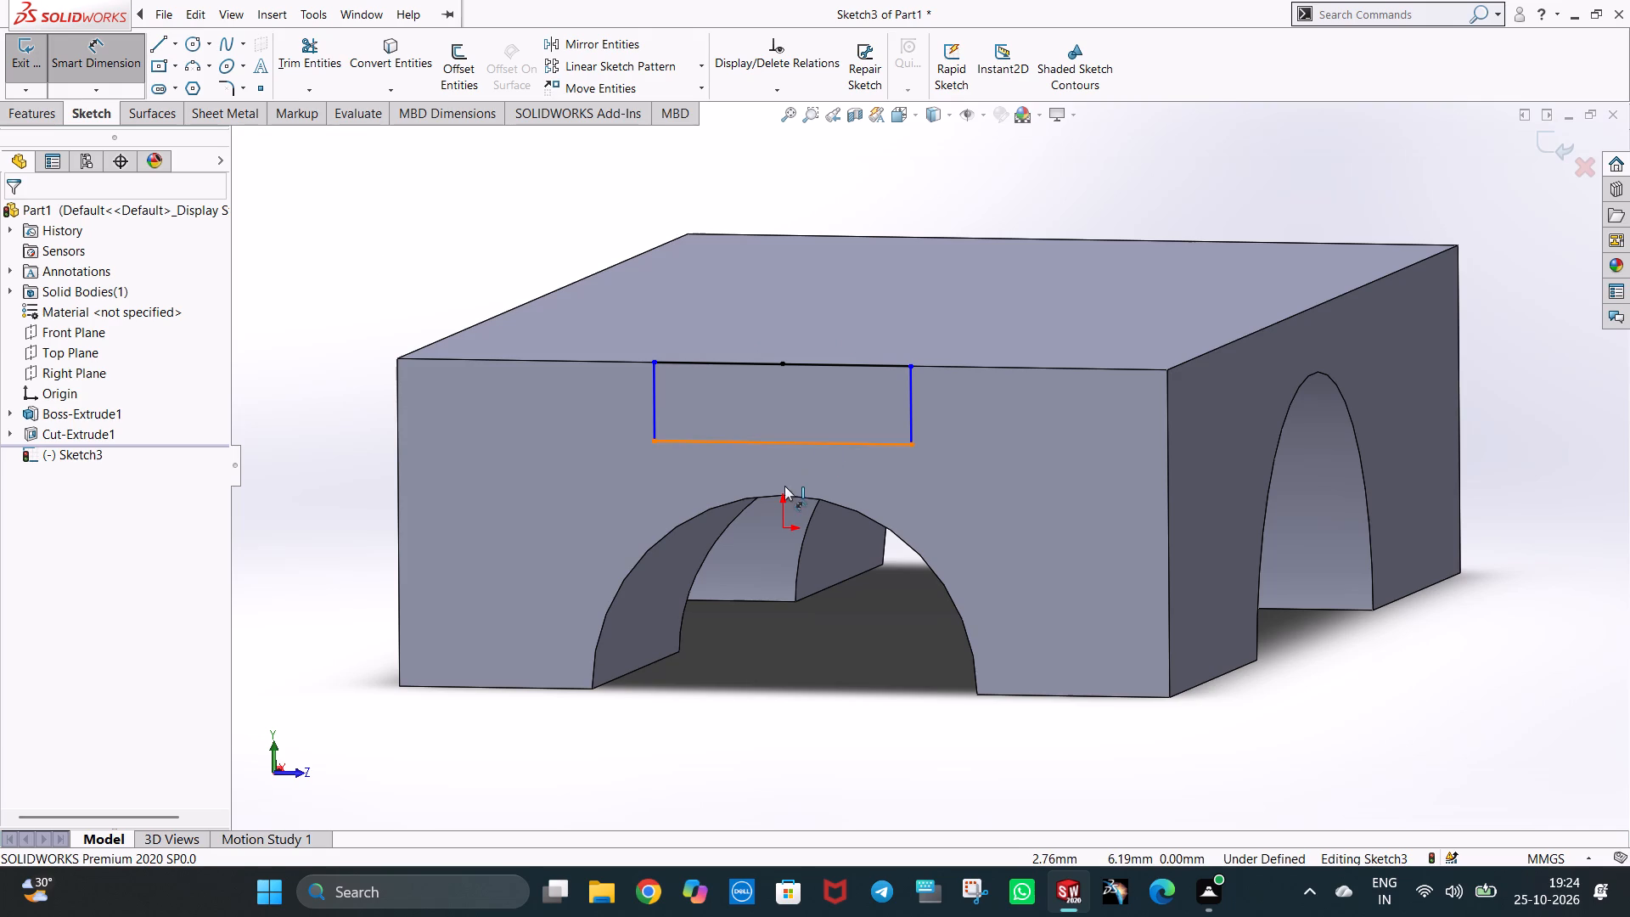
click(782, 478)
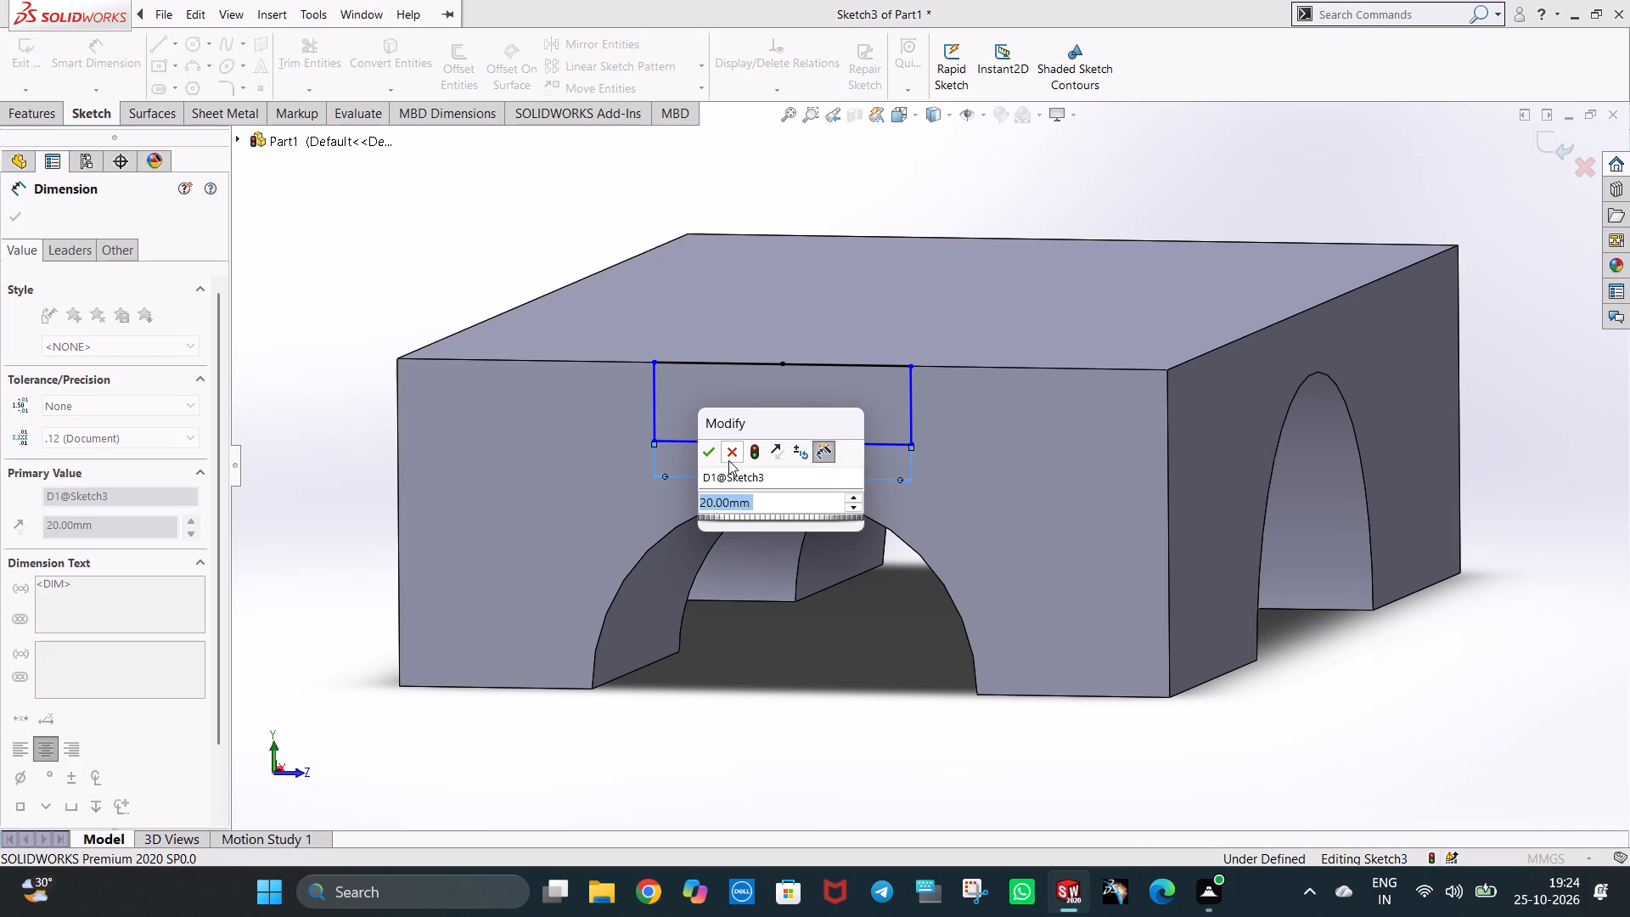
click(714, 454)
click(912, 413)
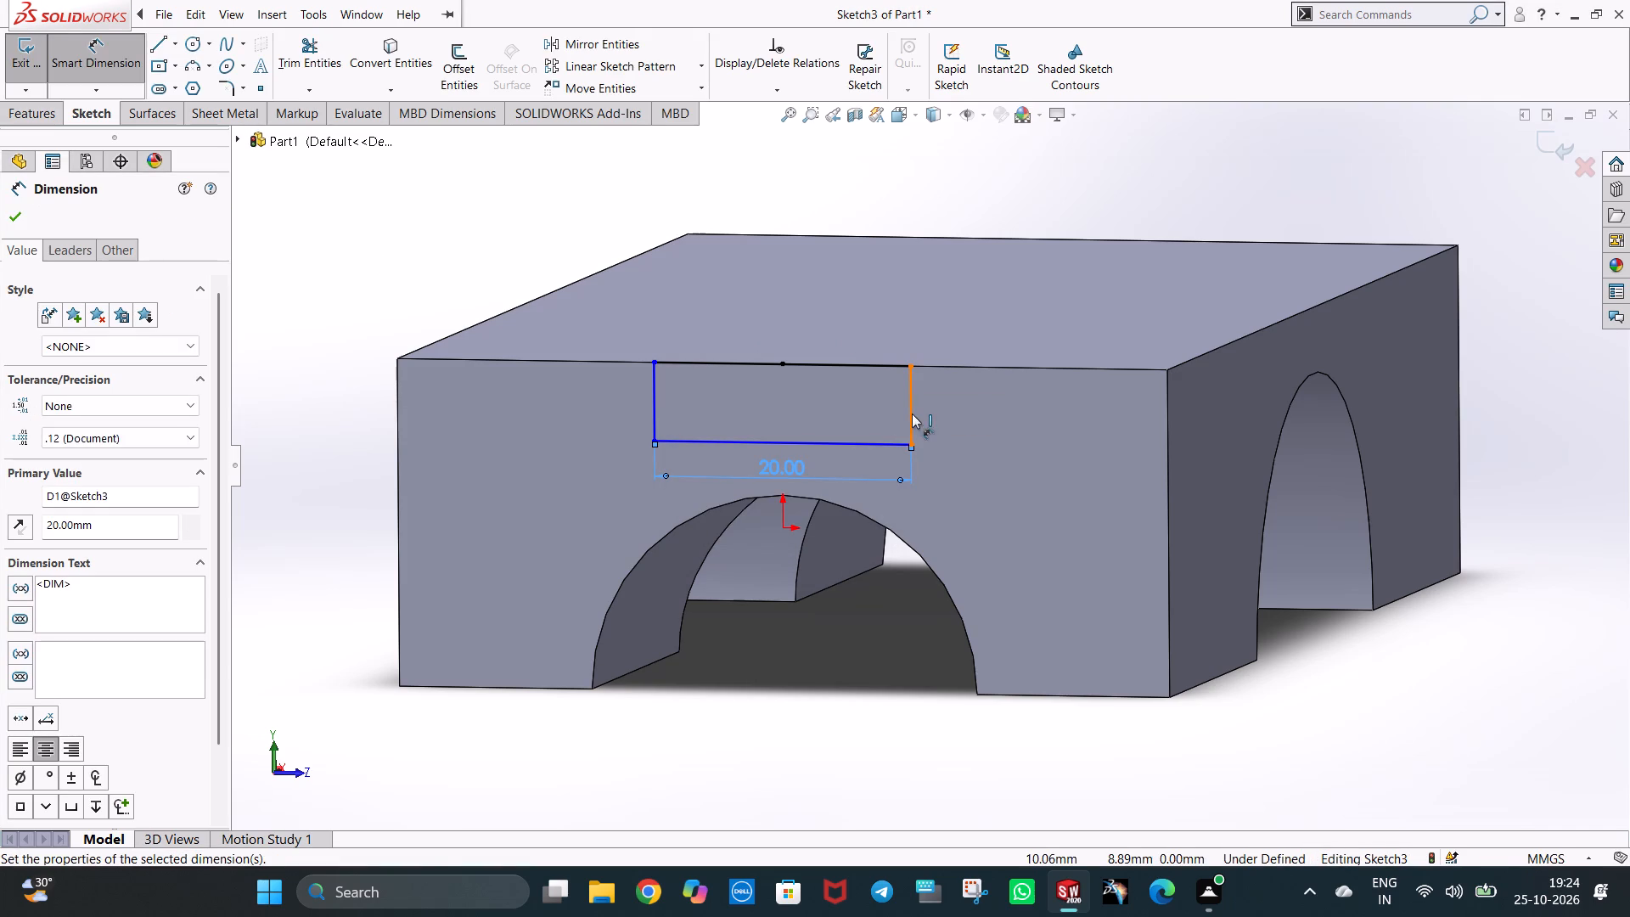
click(963, 407)
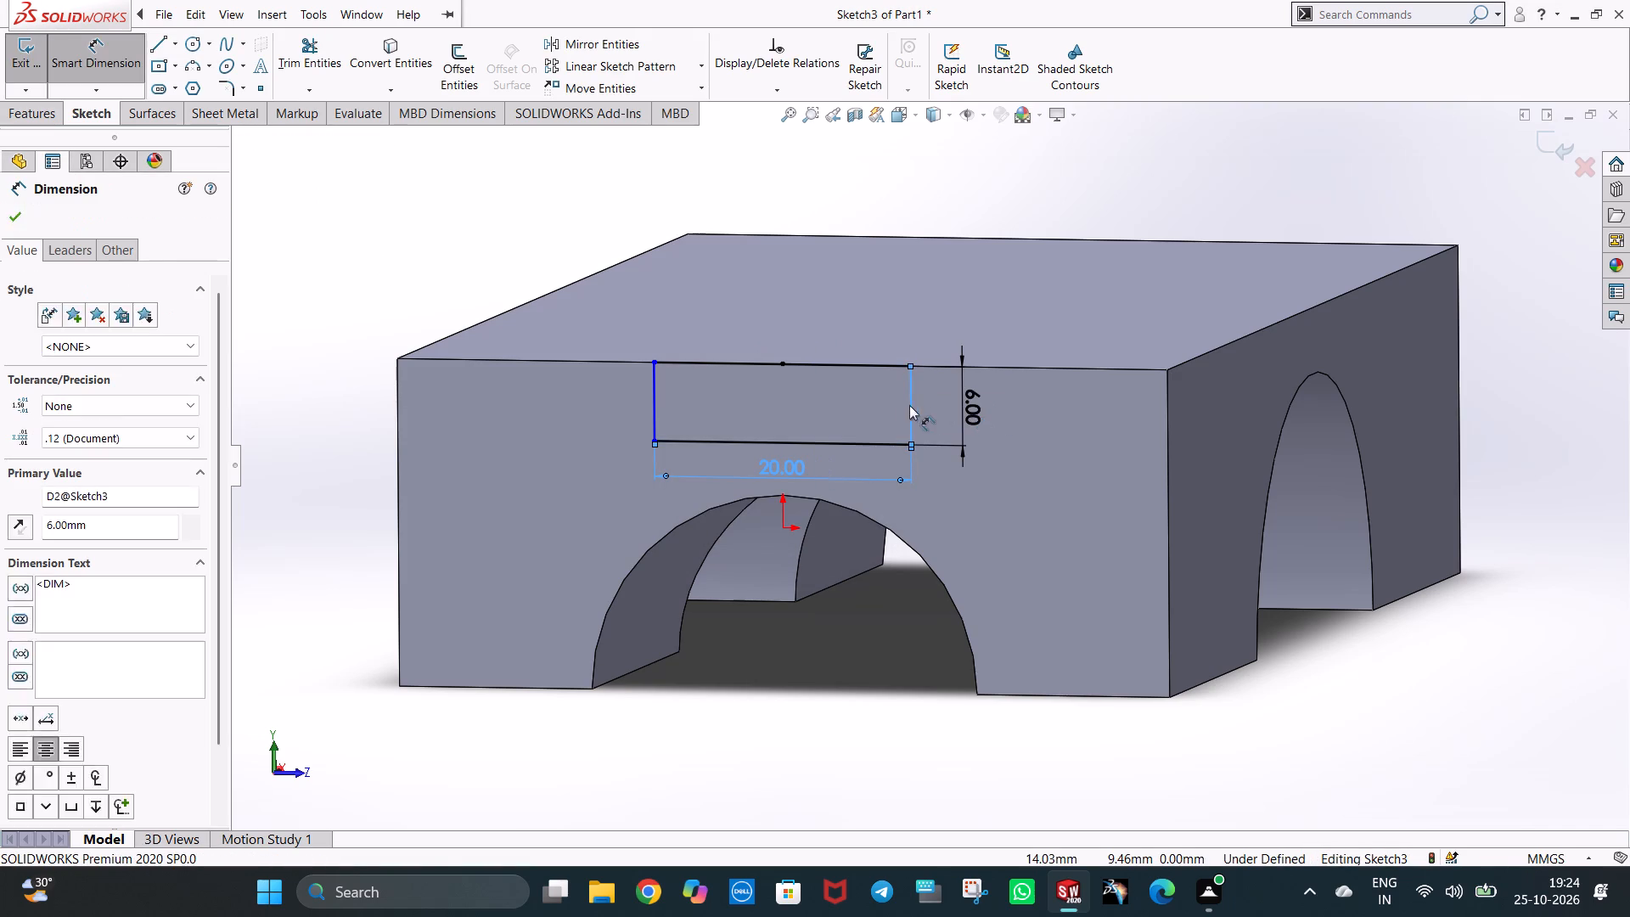
click(888, 382)
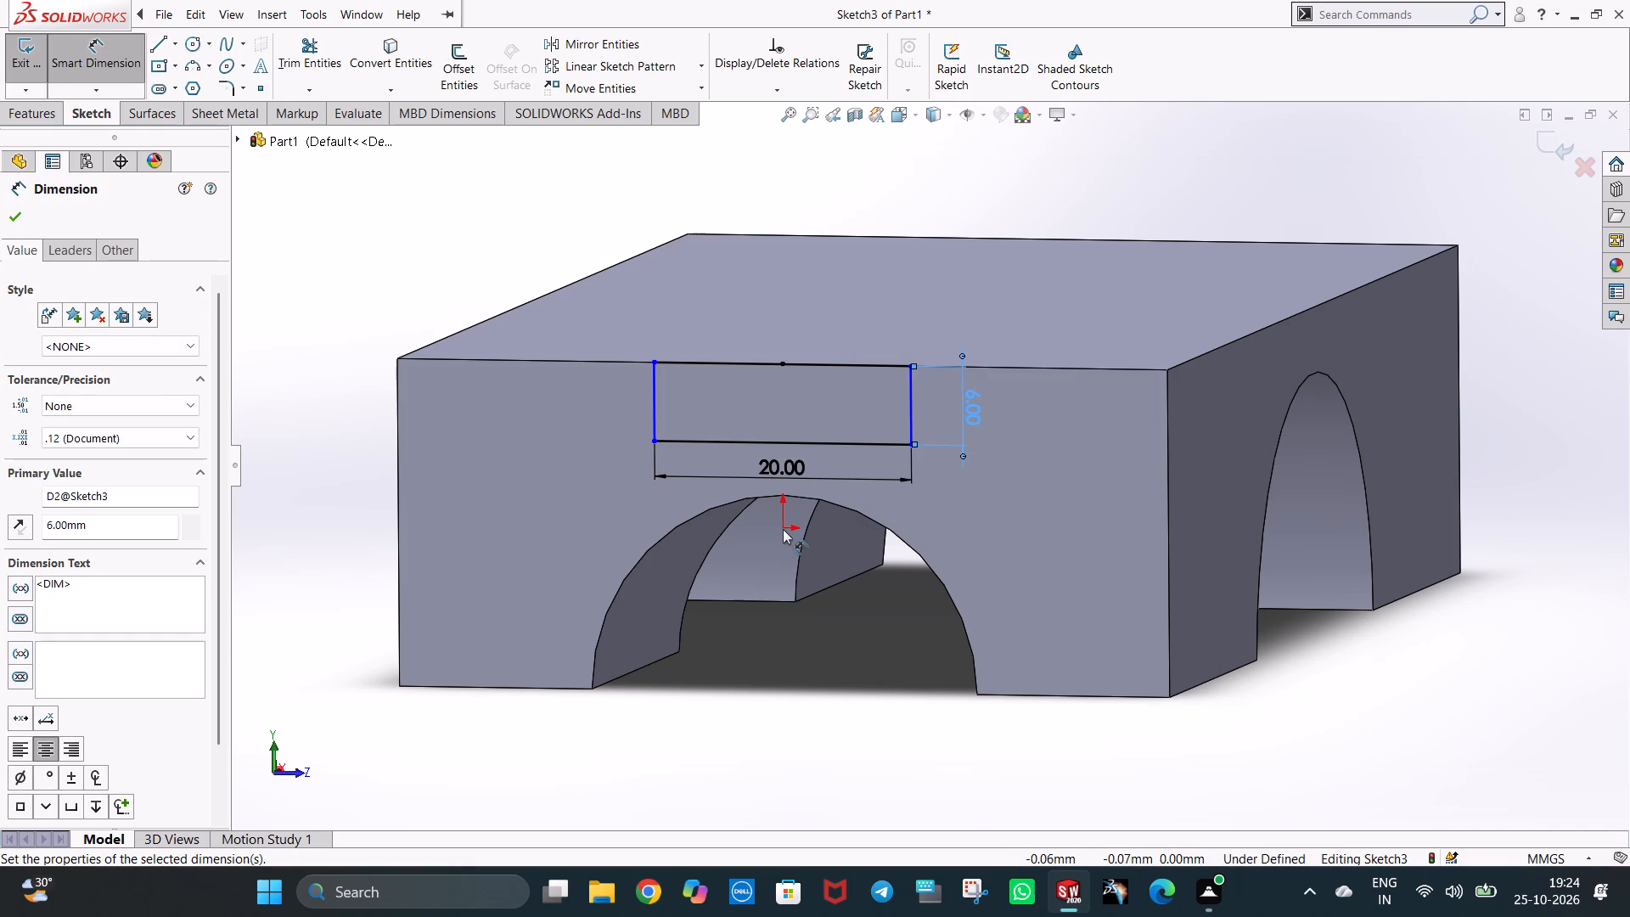
scroll(790, 558, down, 1)
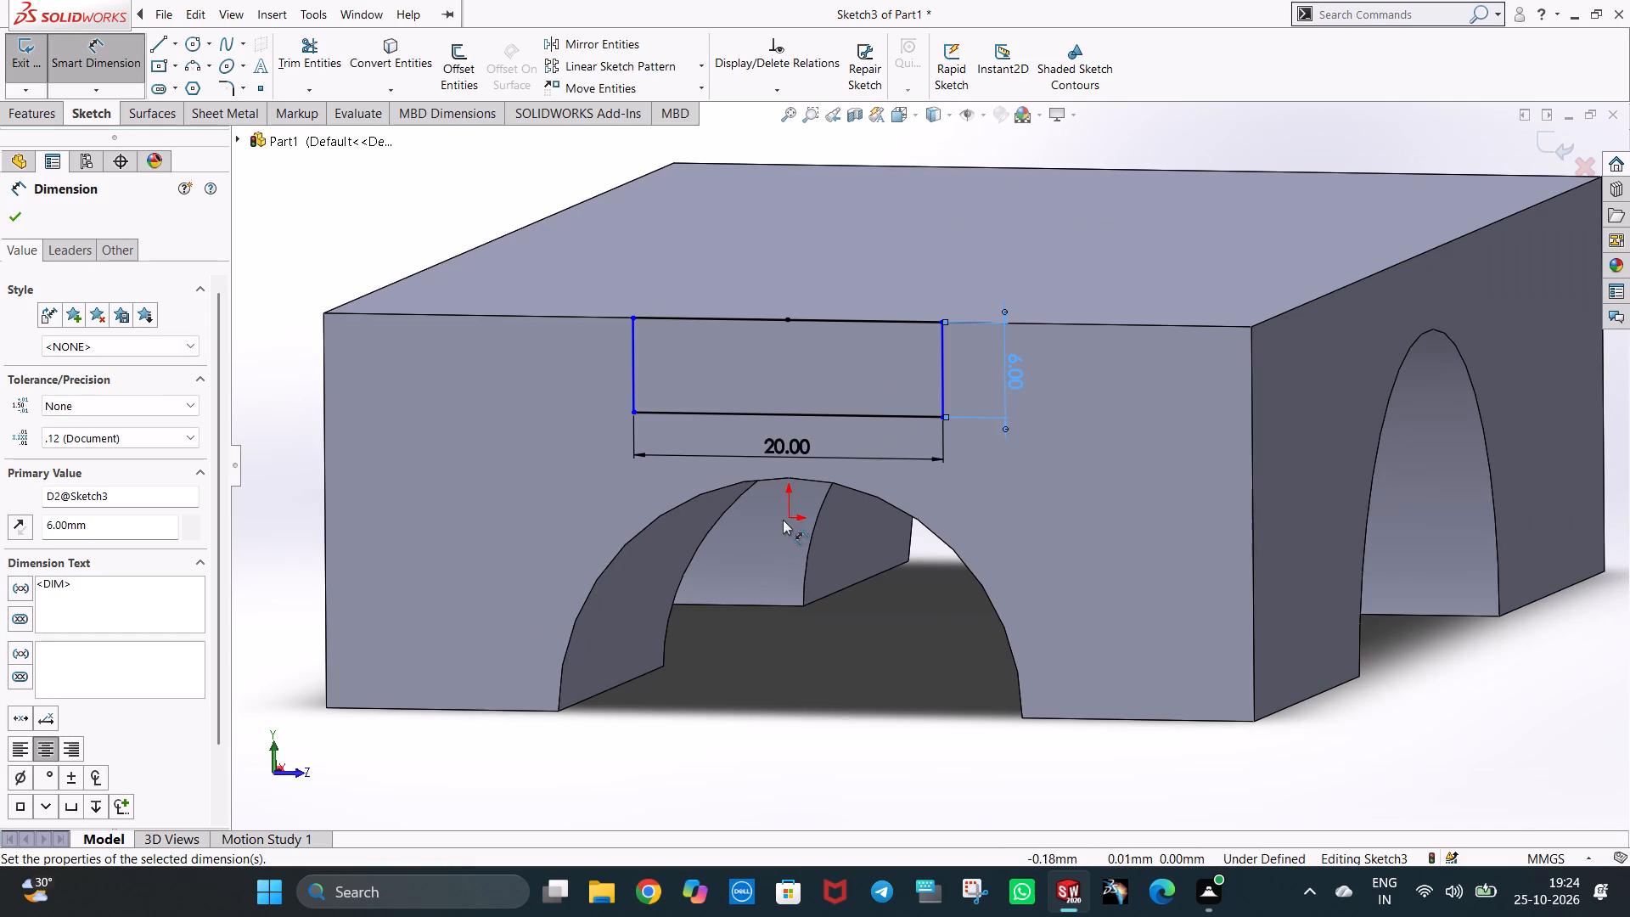
key(Escape)
middle_drag(782, 577, 824, 575)
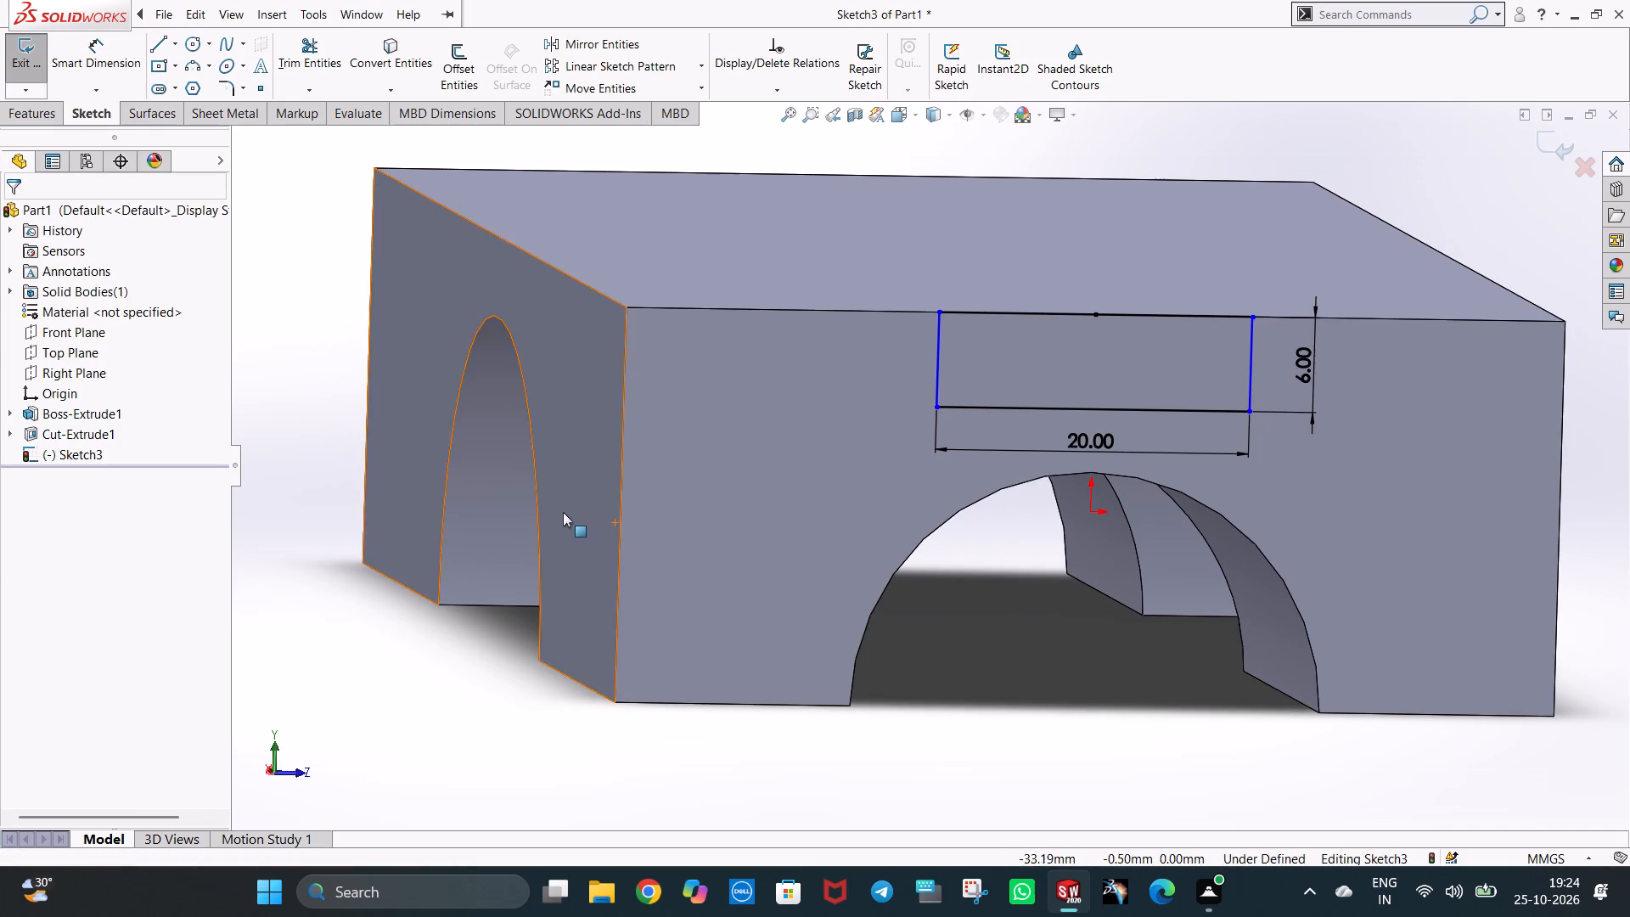
Dimension the slot profile's half-width along the top edge, from the edge midpoint to the profile corner, at 10 mm.
click(91, 57)
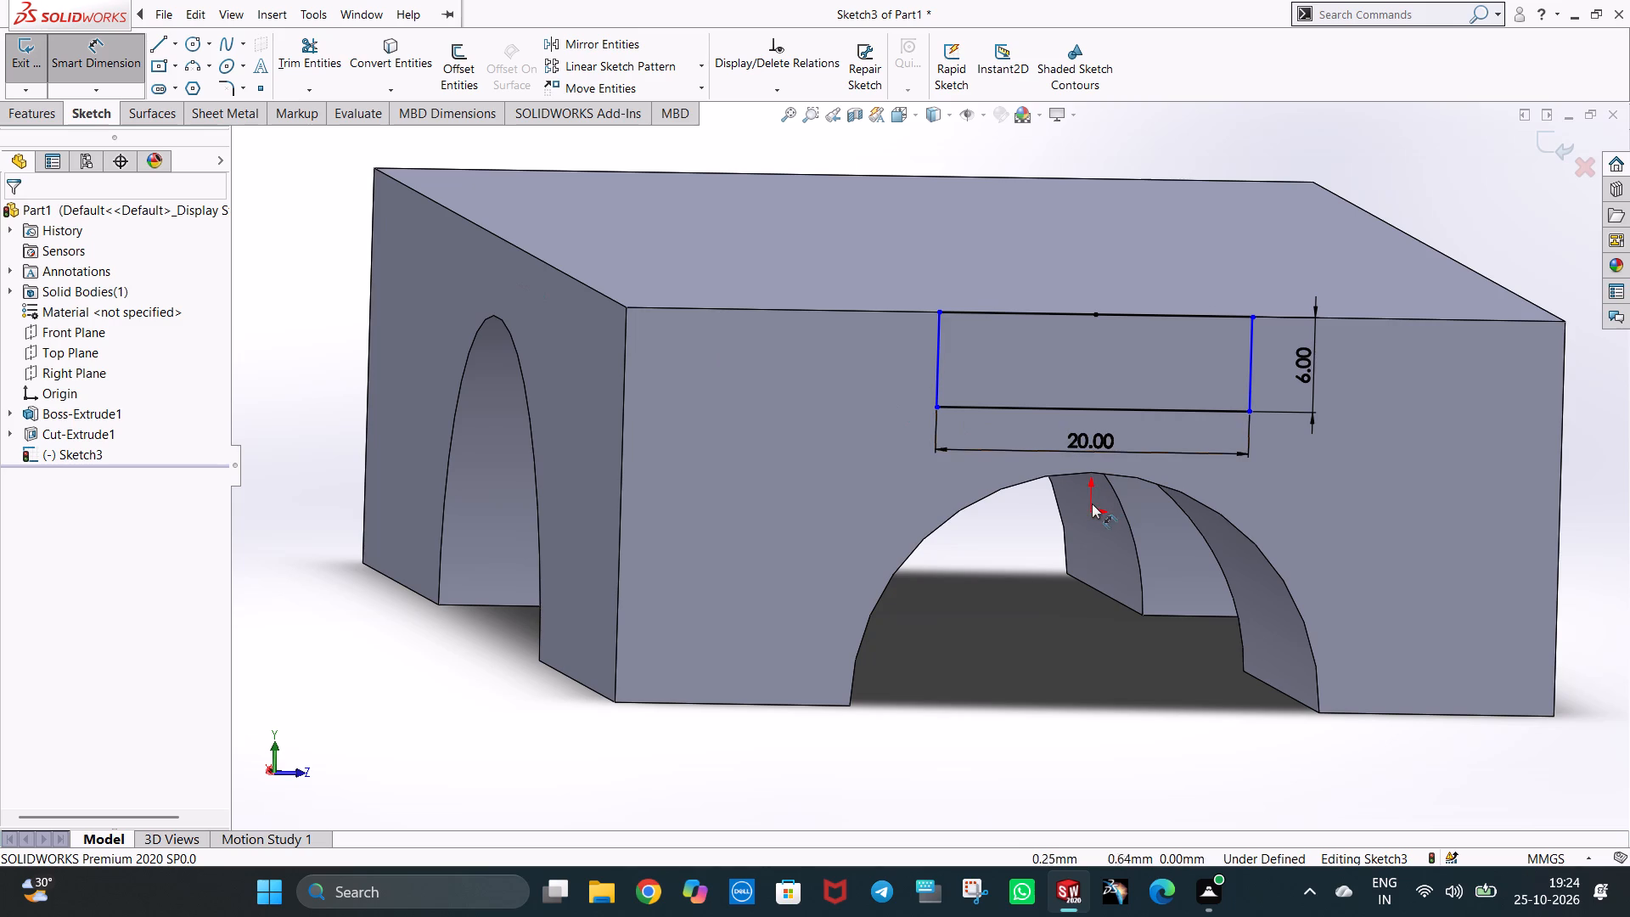
middle_drag(1135, 504, 1133, 515)
scroll(1121, 565, down, 2)
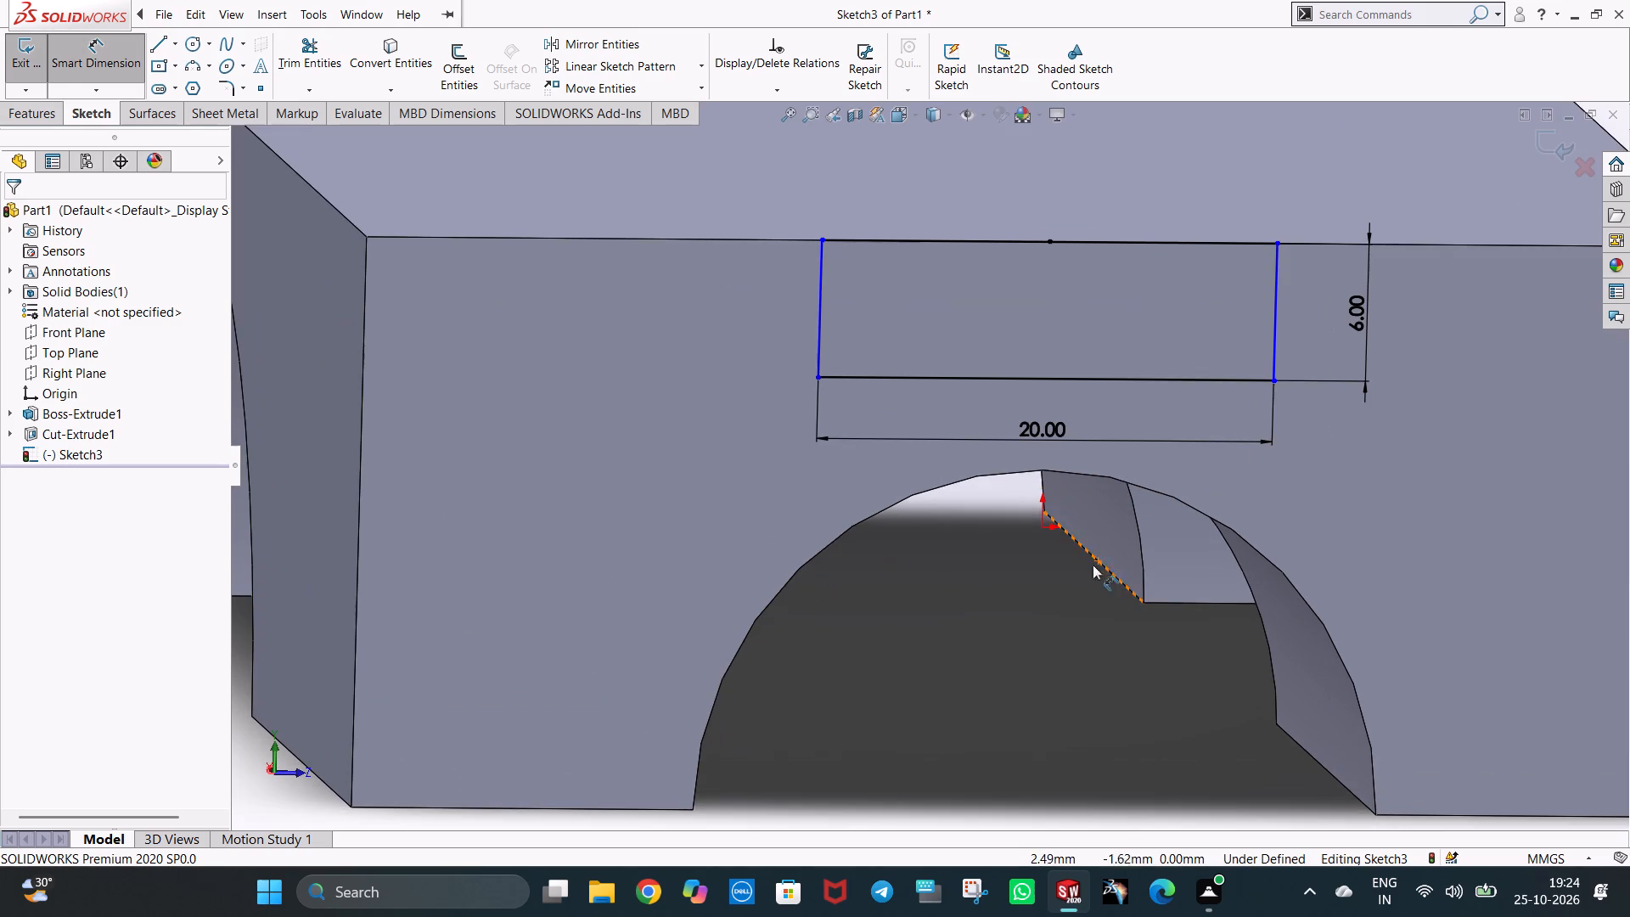
middle_drag(1156, 543, 1085, 525)
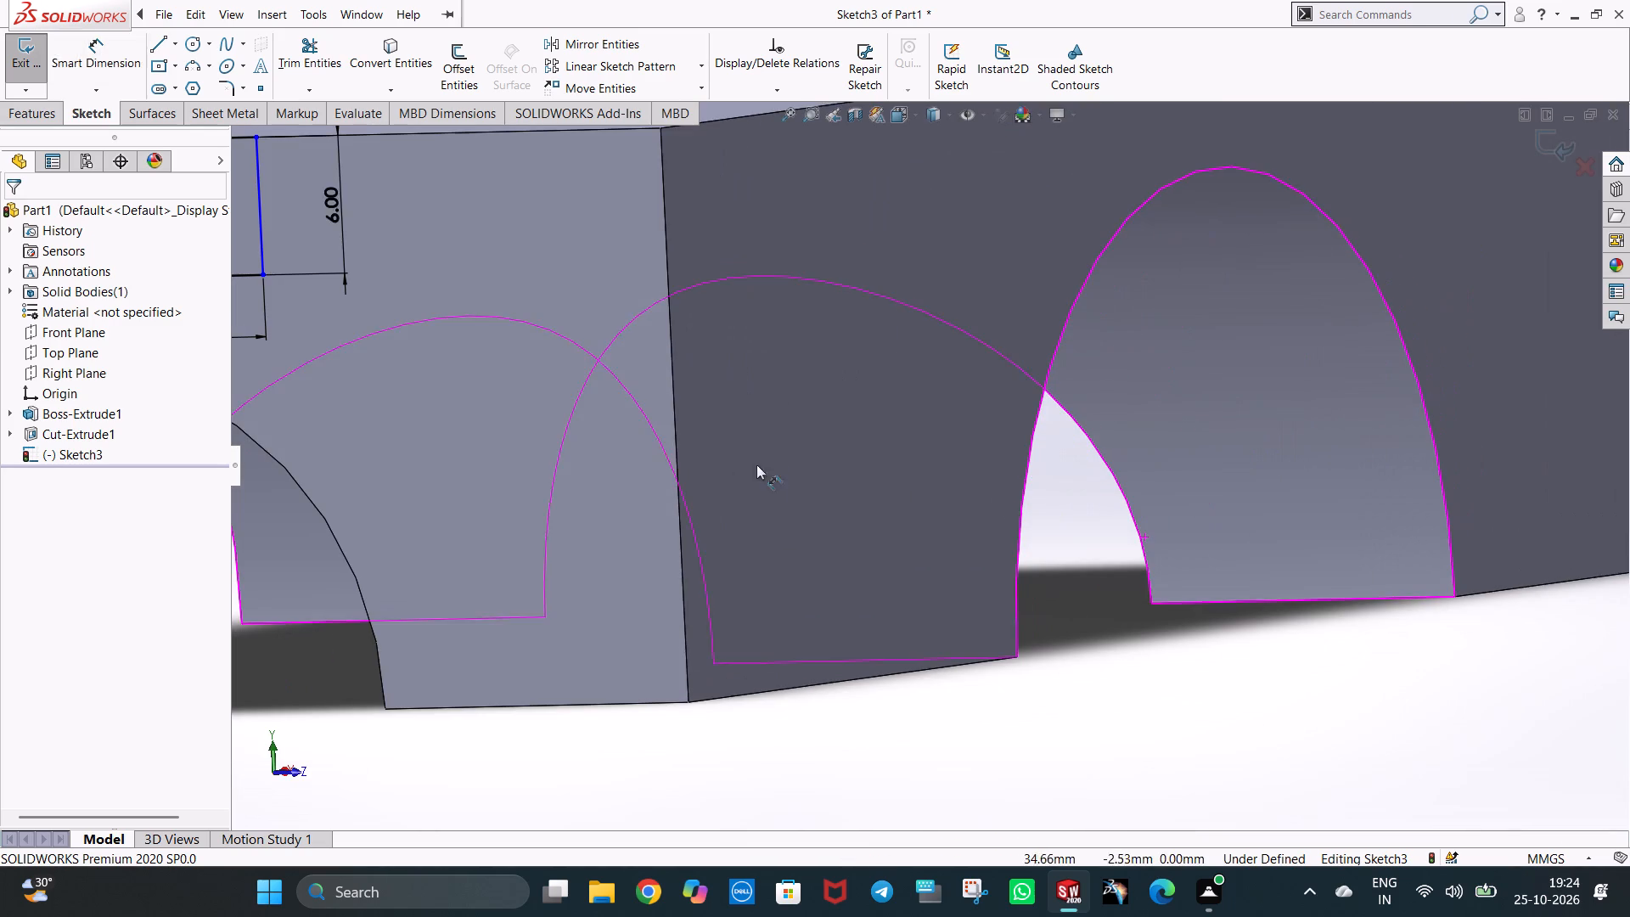
middle_drag(873, 436, 958, 417)
scroll(825, 413, up, 2)
middle_drag(822, 400, 714, 461)
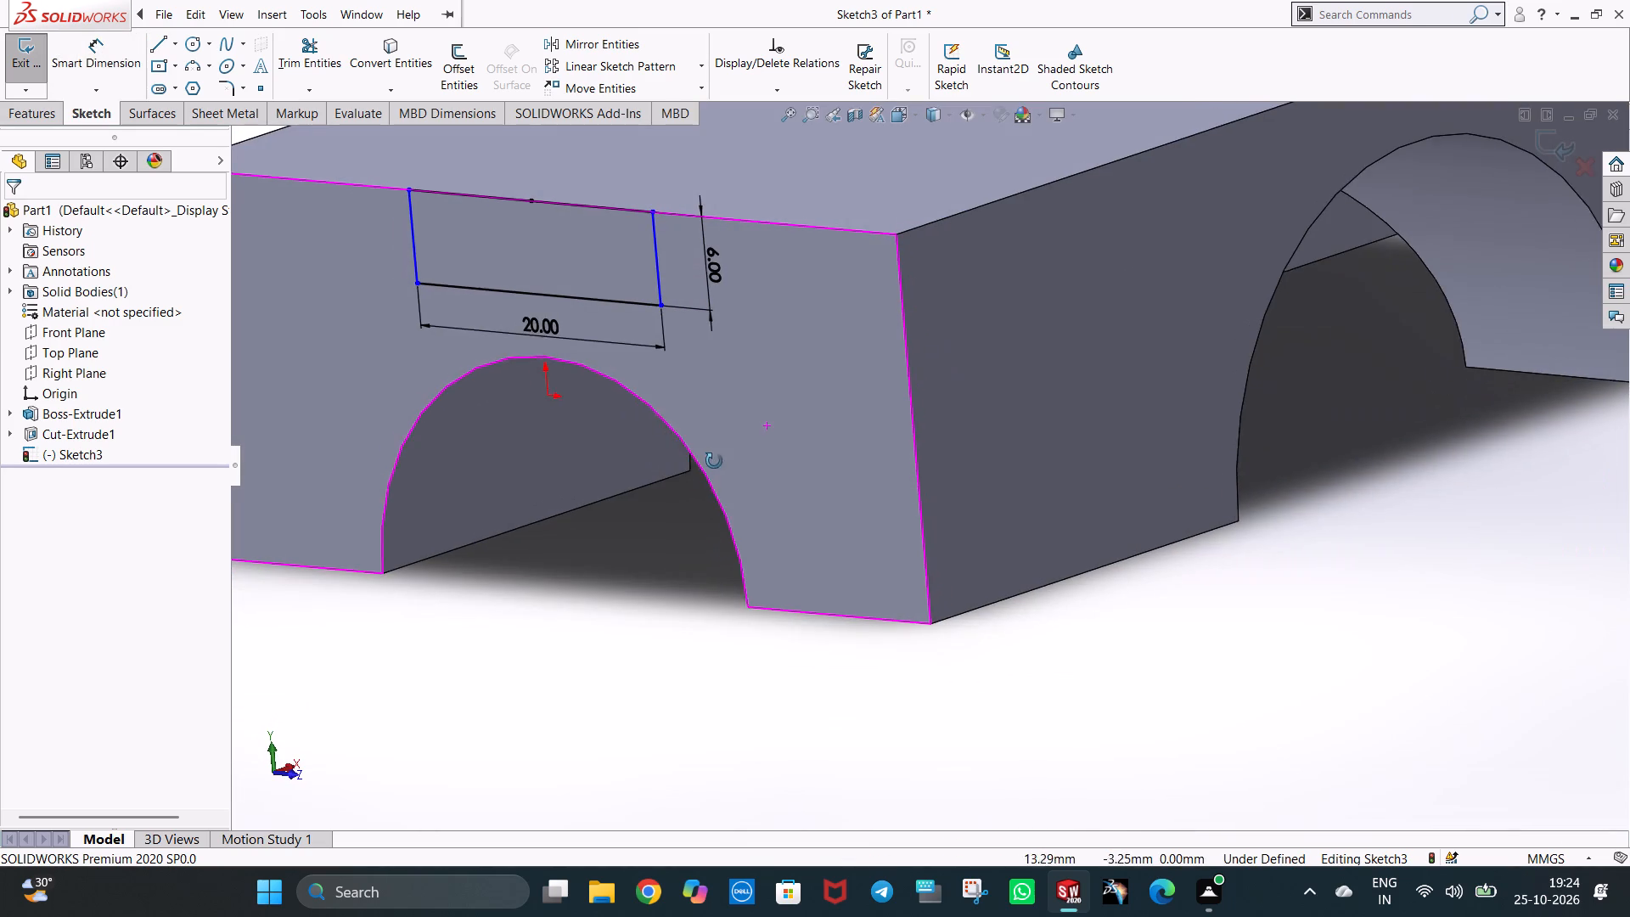
middle_drag(714, 461, 712, 461)
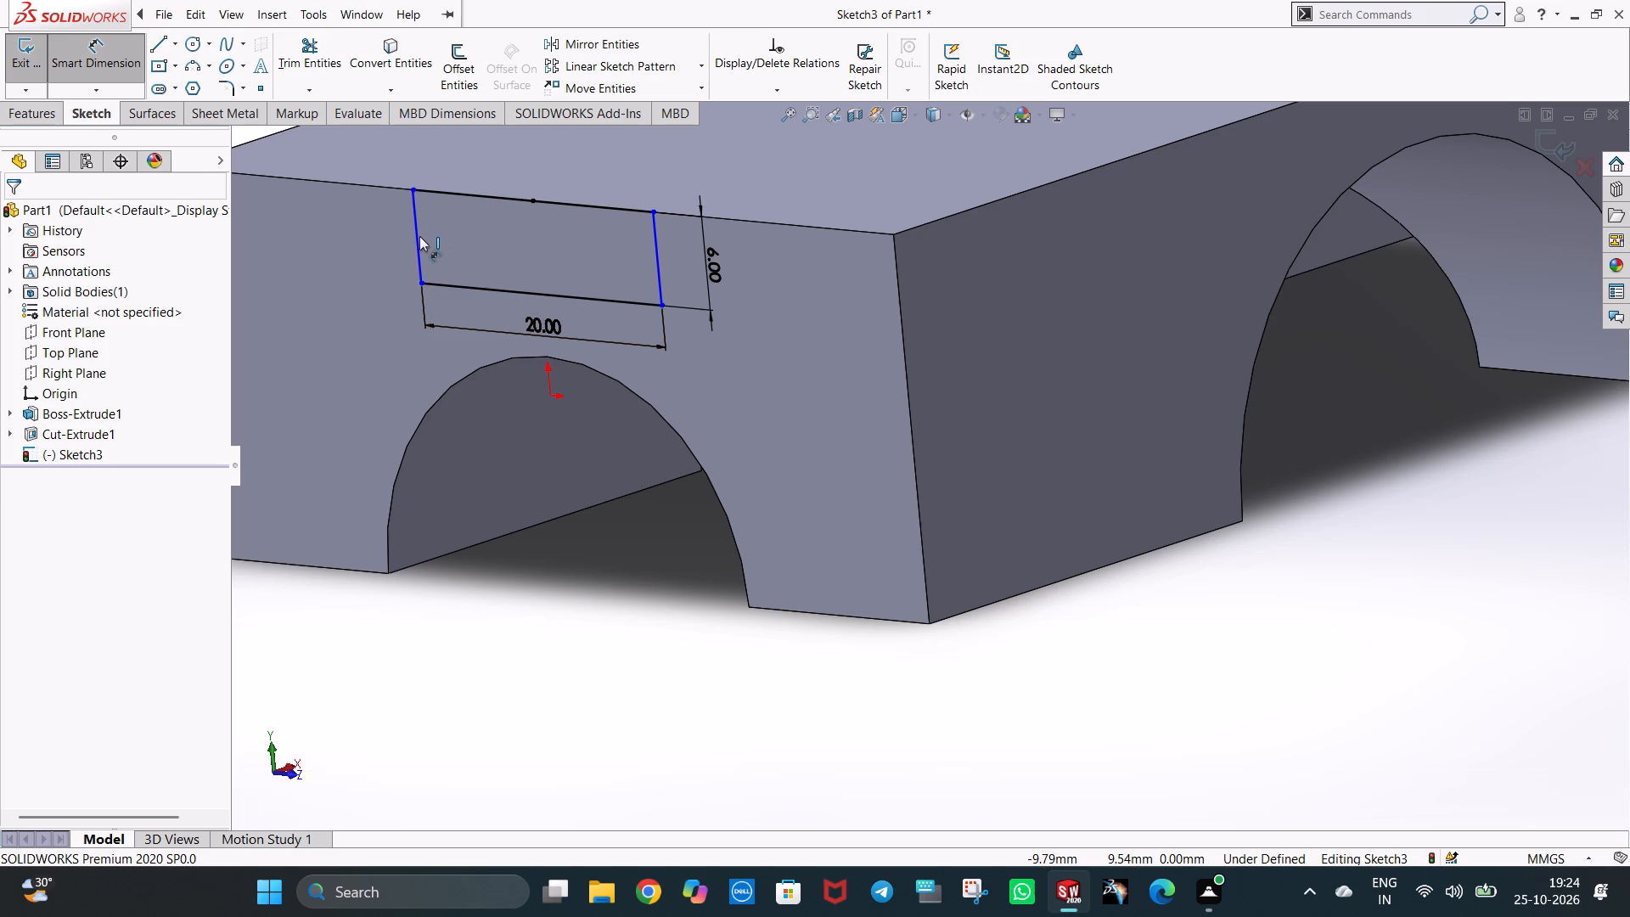
click(419, 236)
click(471, 229)
key(Escape)
key(Escape)
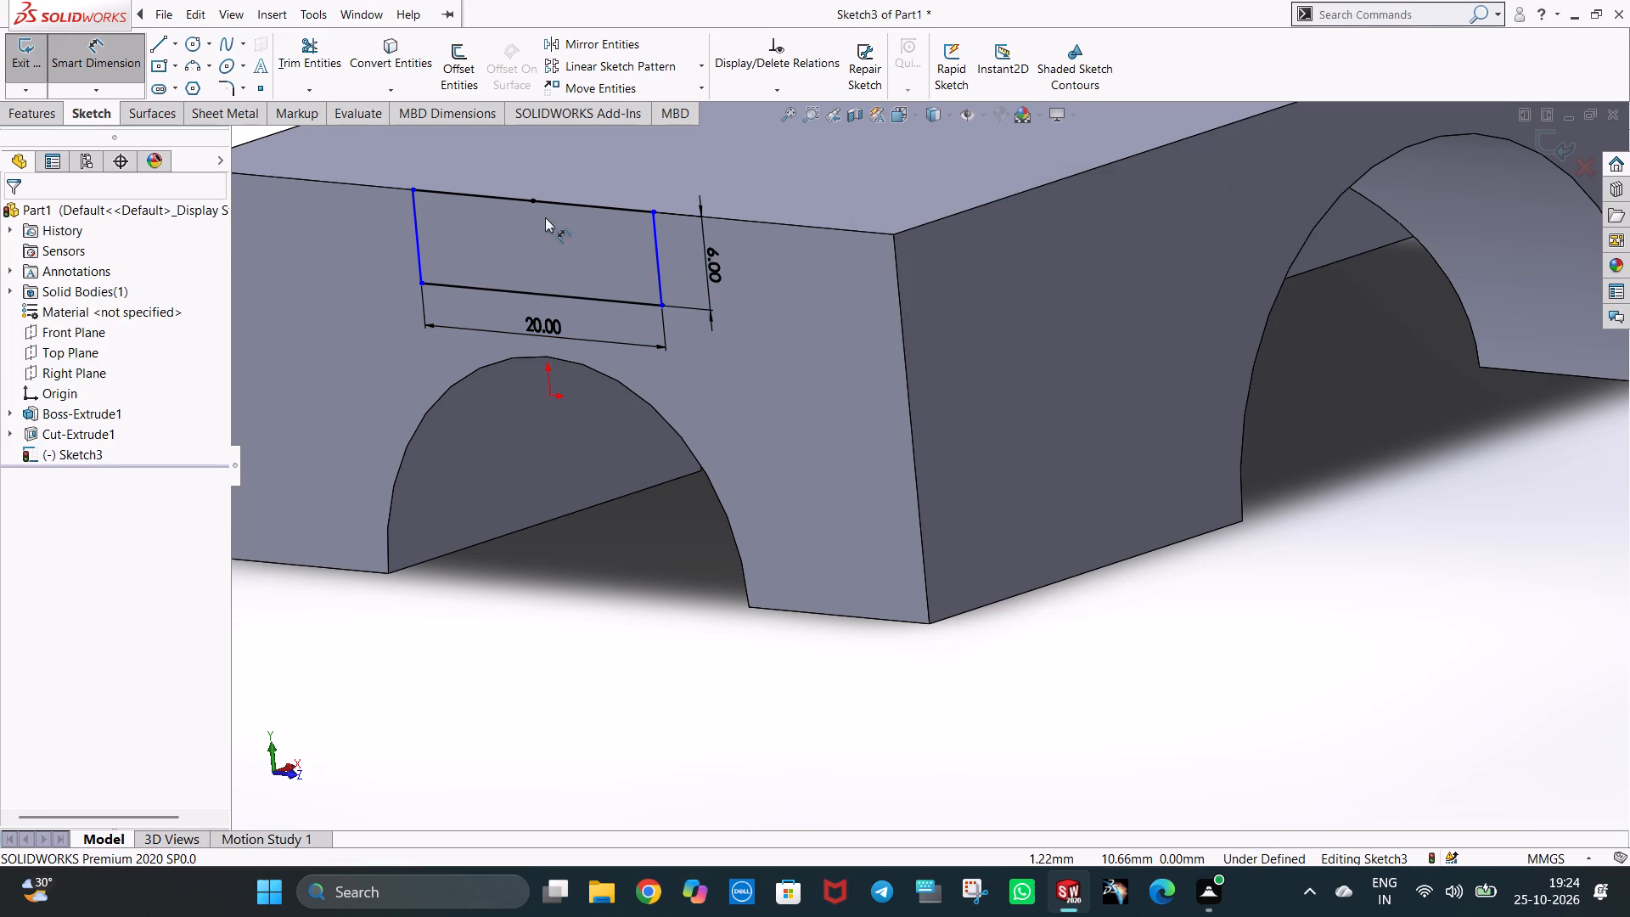
click(551, 203)
click(565, 252)
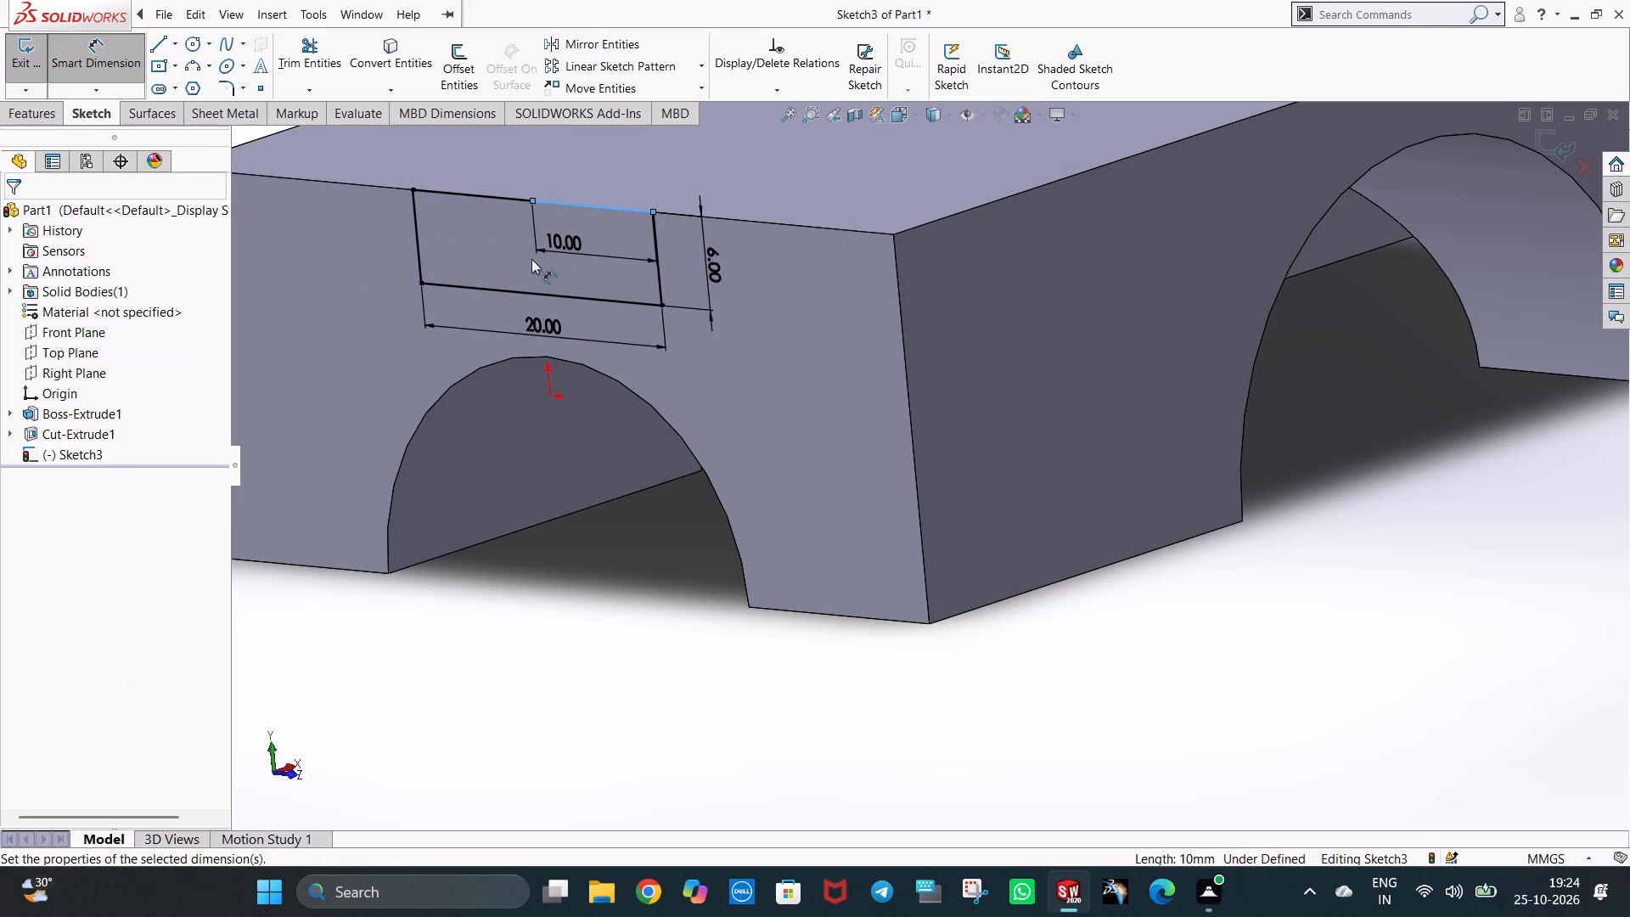
click(487, 228)
key(Escape)
key(Escape)
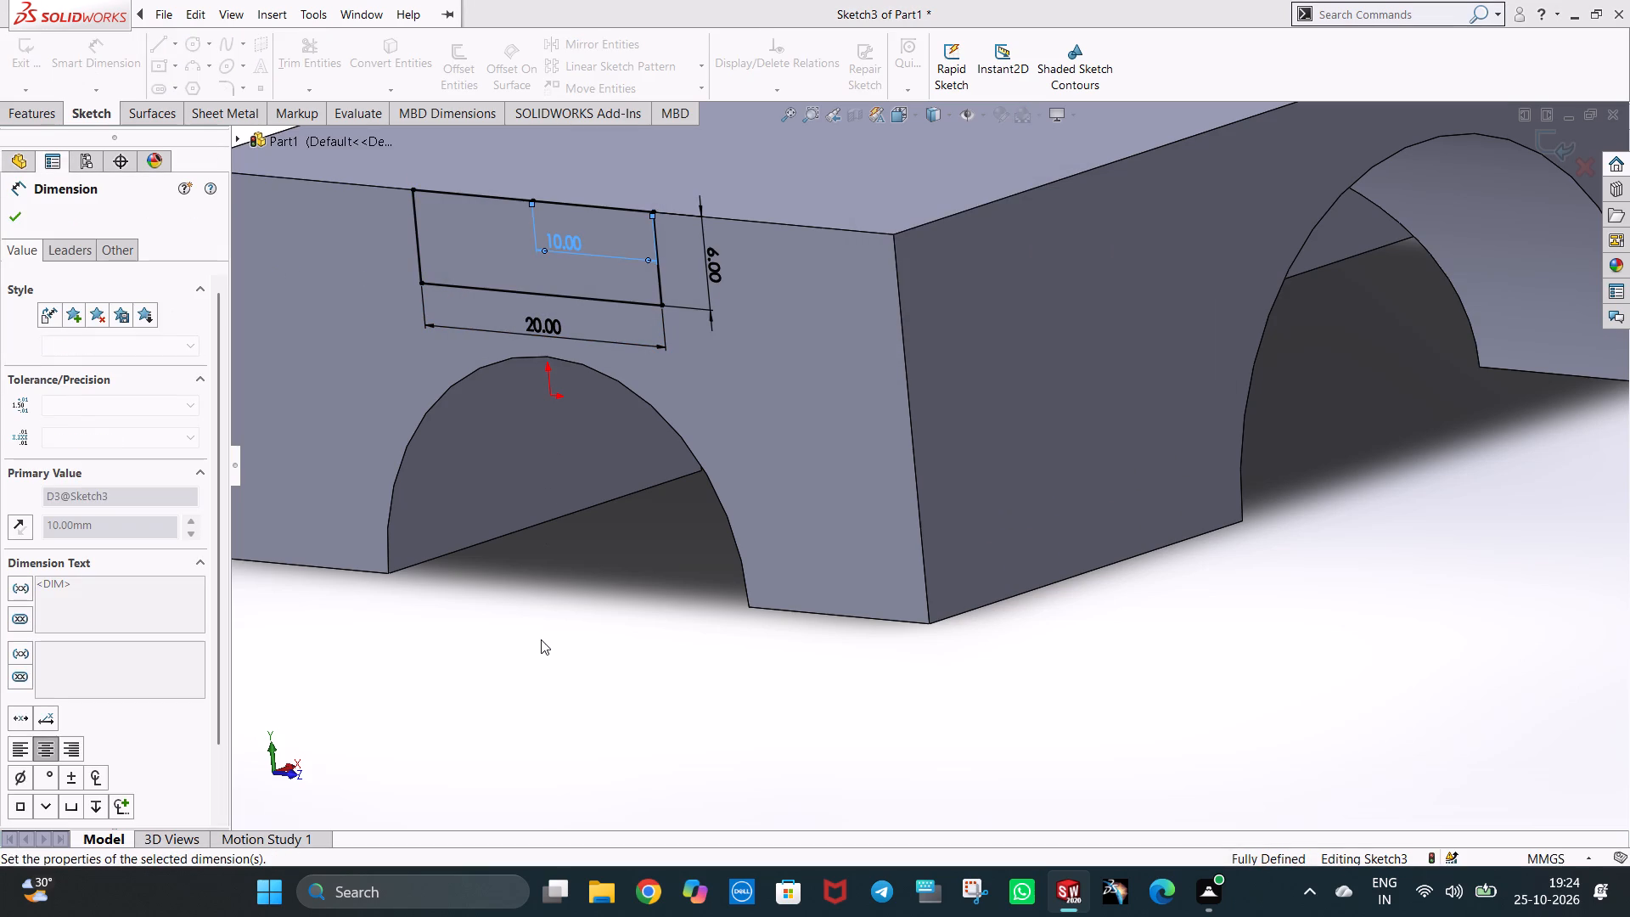
click(541, 639)
key(Escape)
double_click(541, 639)
key(Escape)
key(Escape)
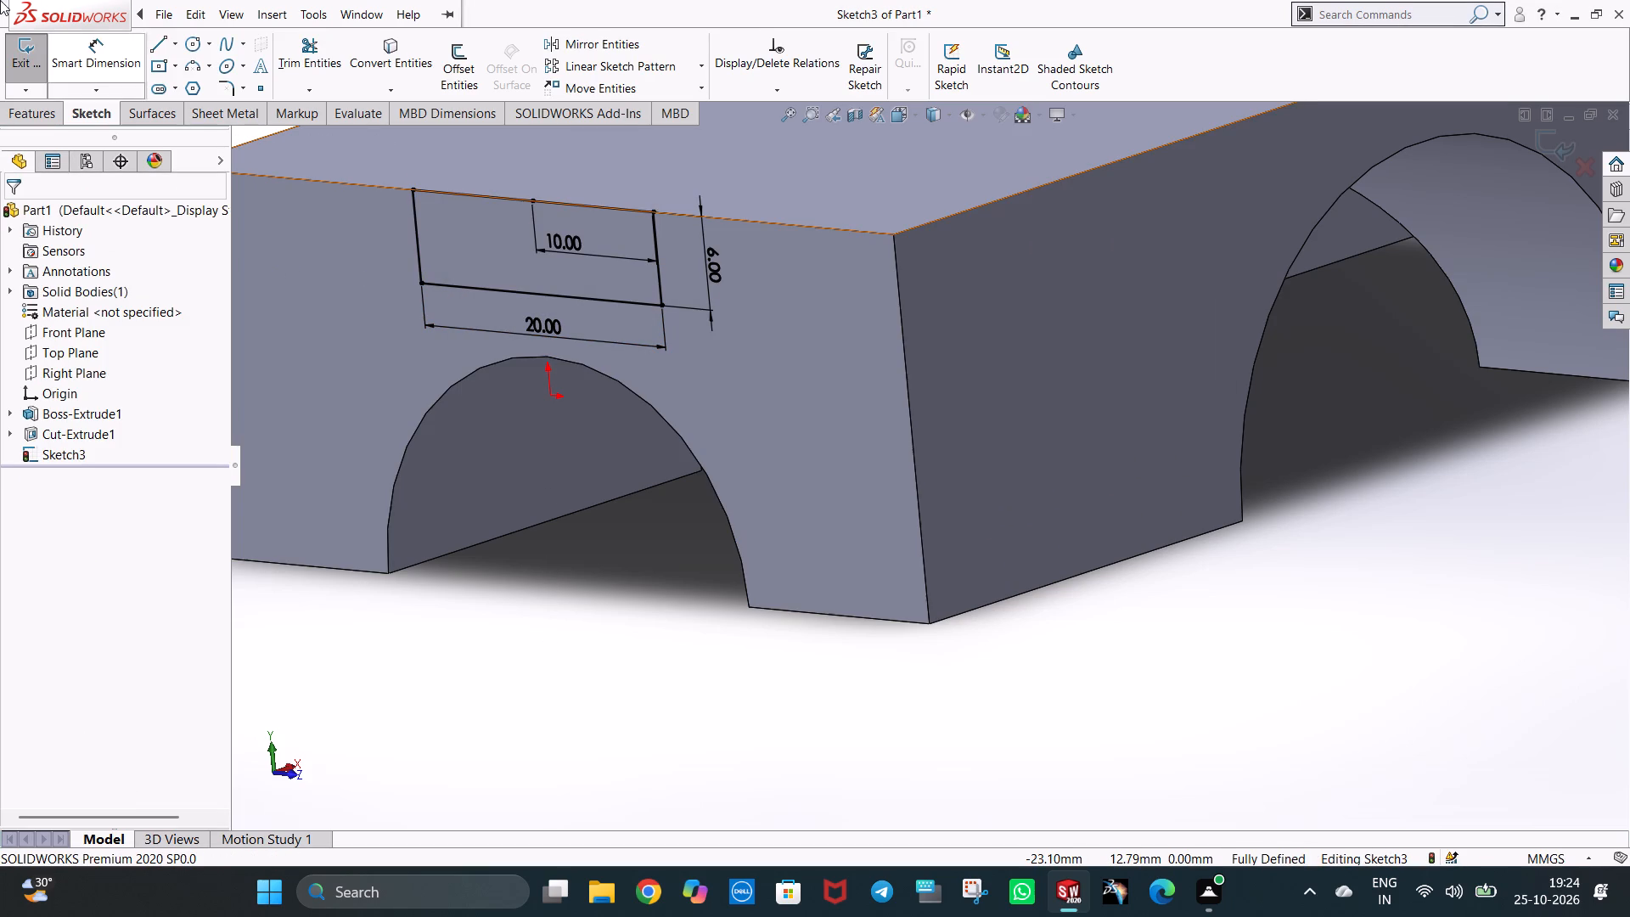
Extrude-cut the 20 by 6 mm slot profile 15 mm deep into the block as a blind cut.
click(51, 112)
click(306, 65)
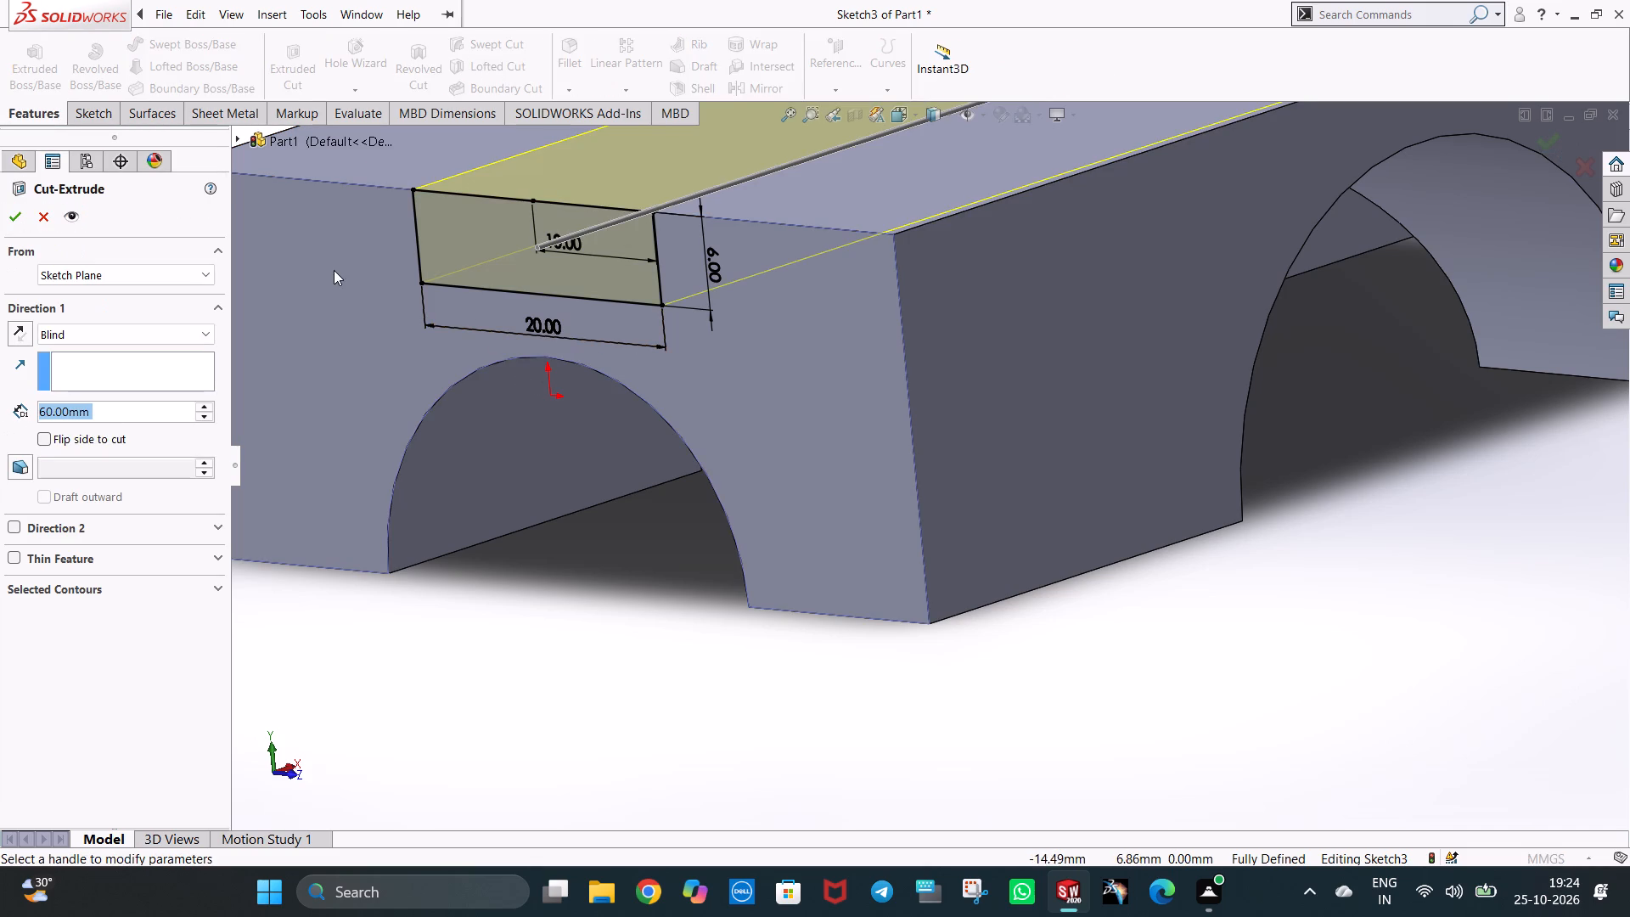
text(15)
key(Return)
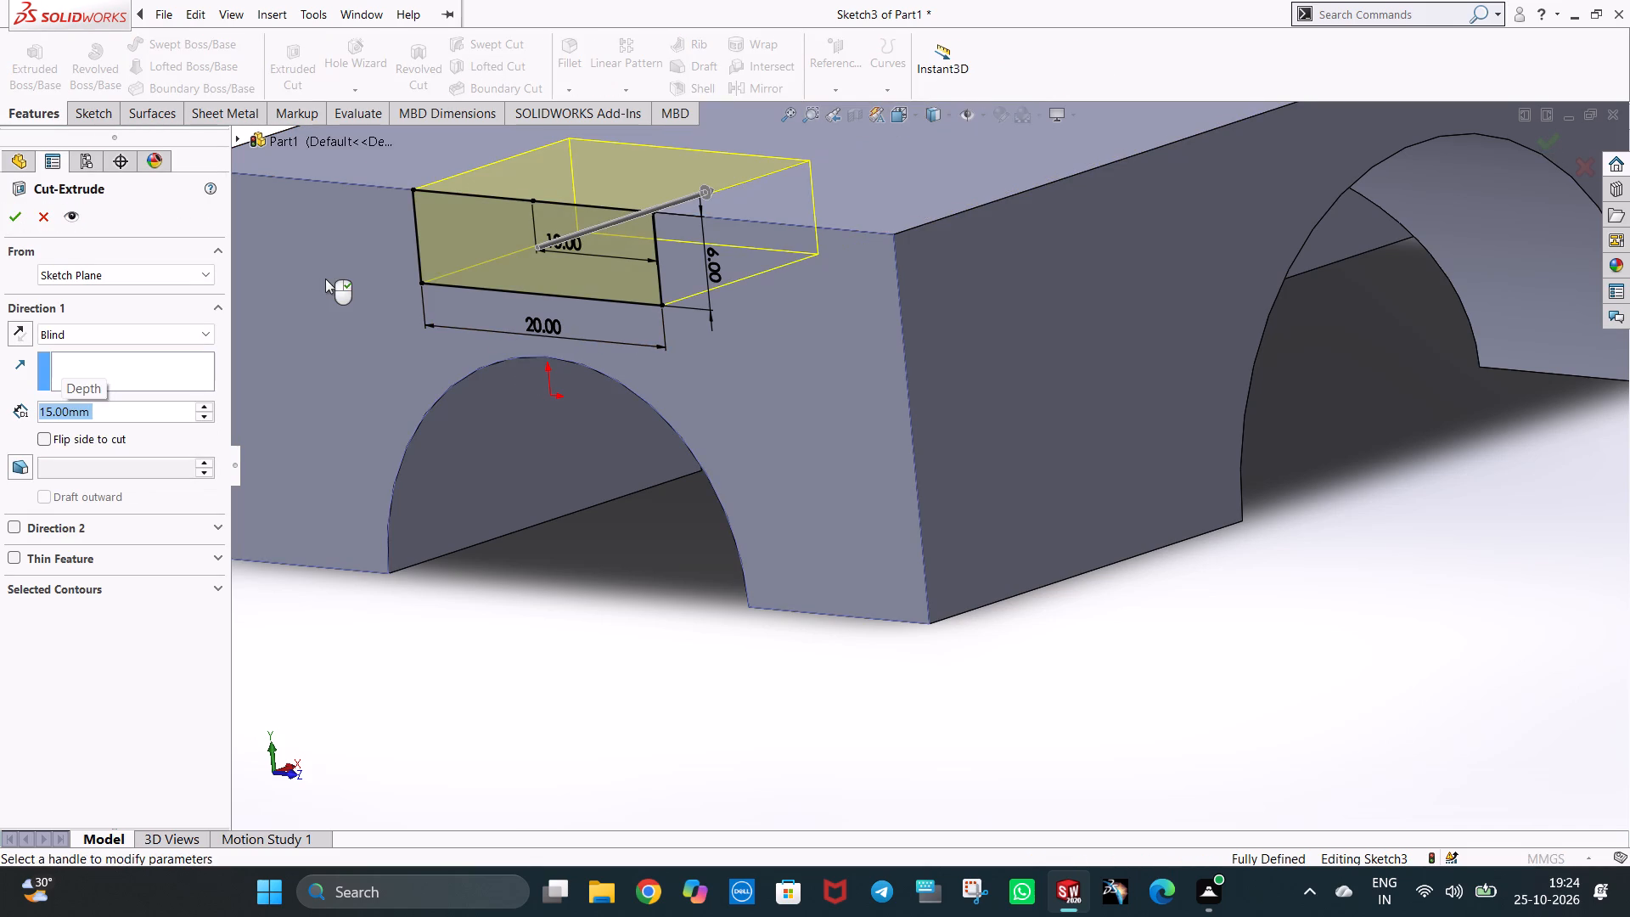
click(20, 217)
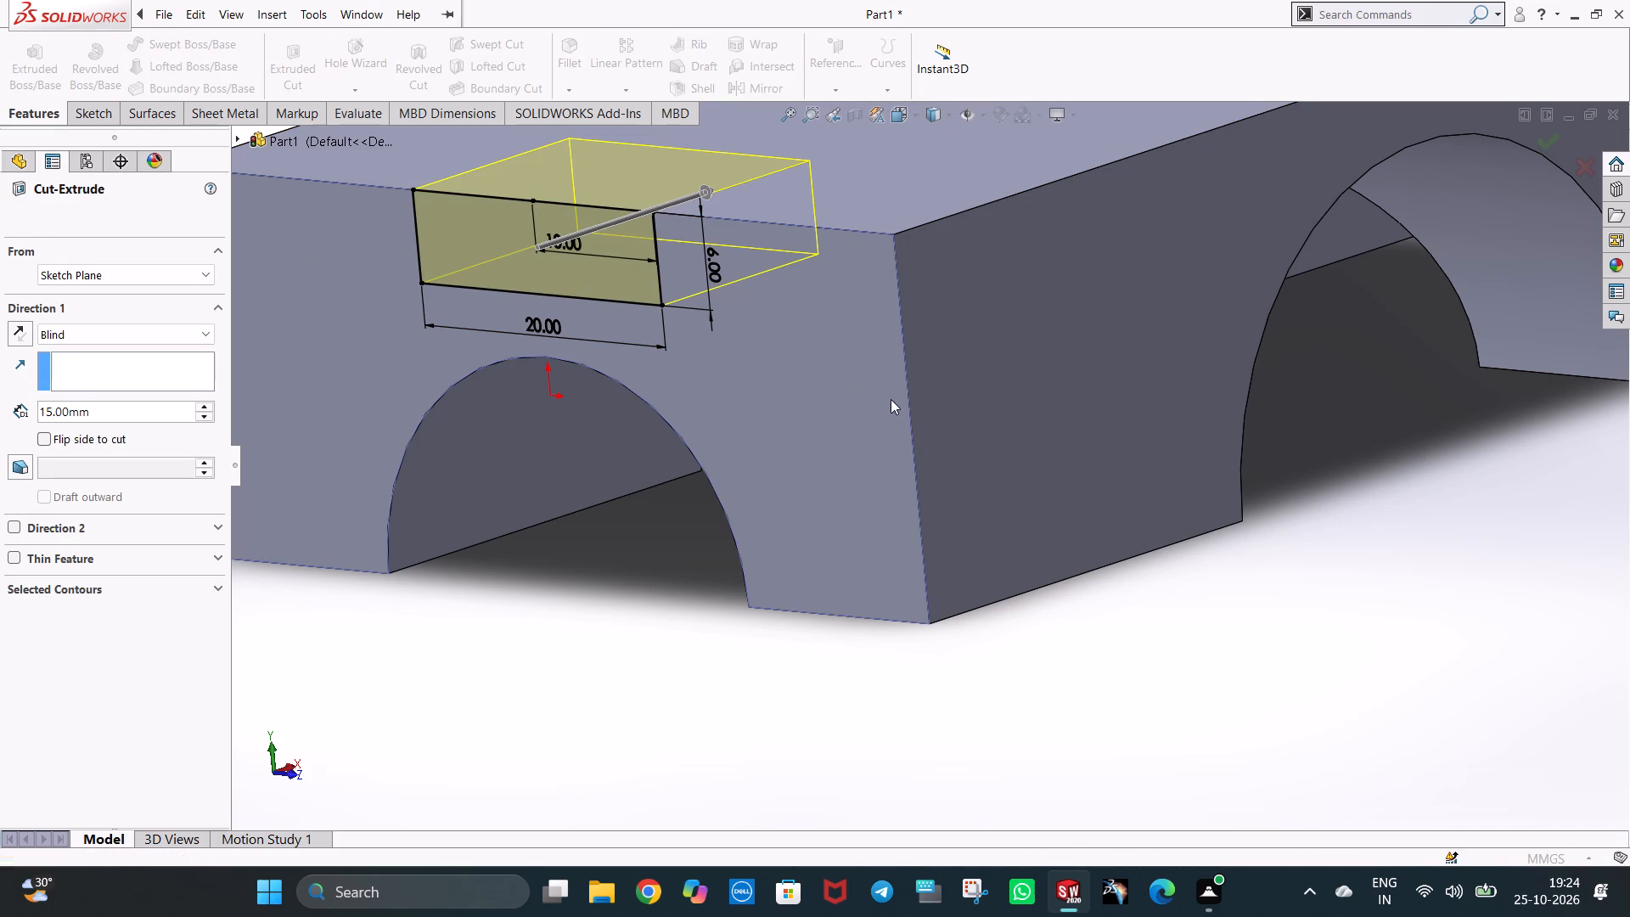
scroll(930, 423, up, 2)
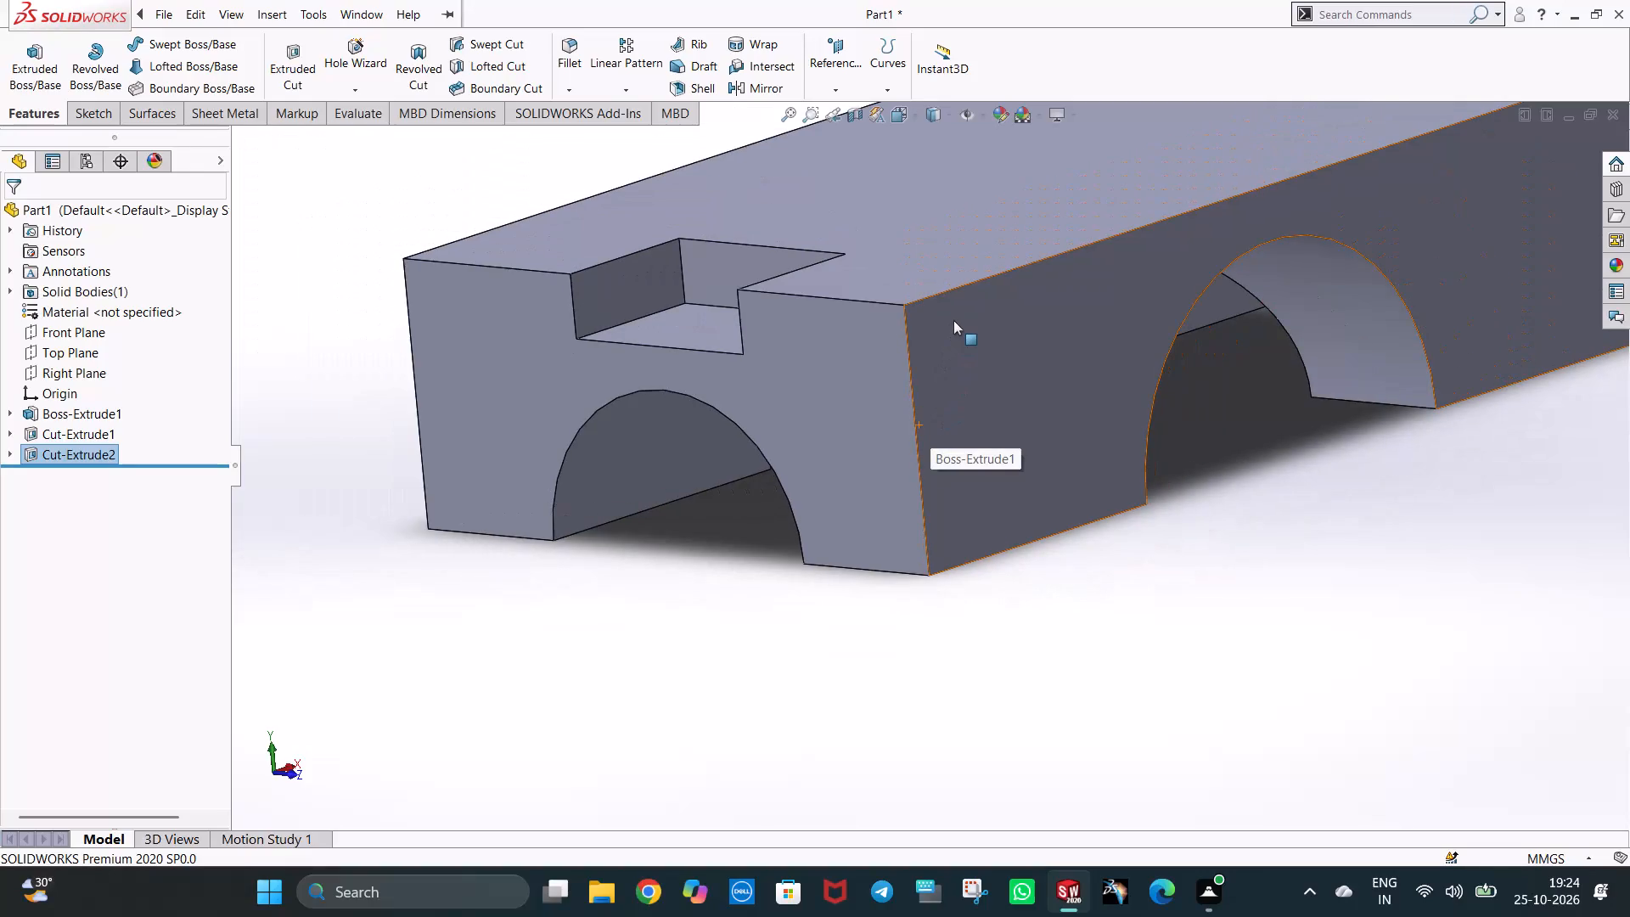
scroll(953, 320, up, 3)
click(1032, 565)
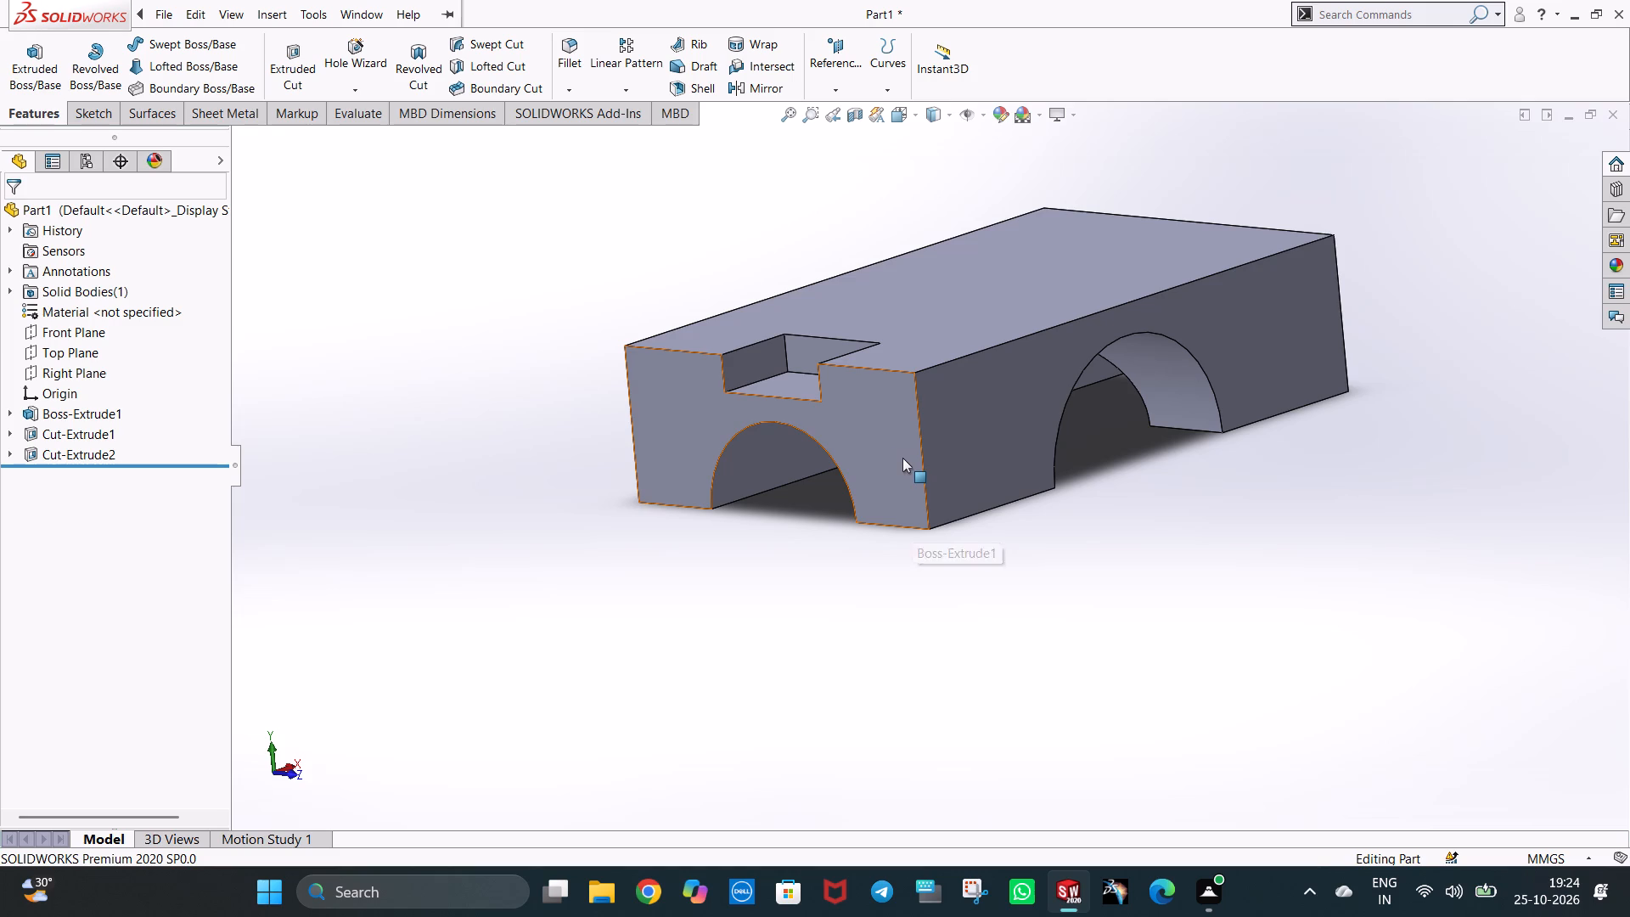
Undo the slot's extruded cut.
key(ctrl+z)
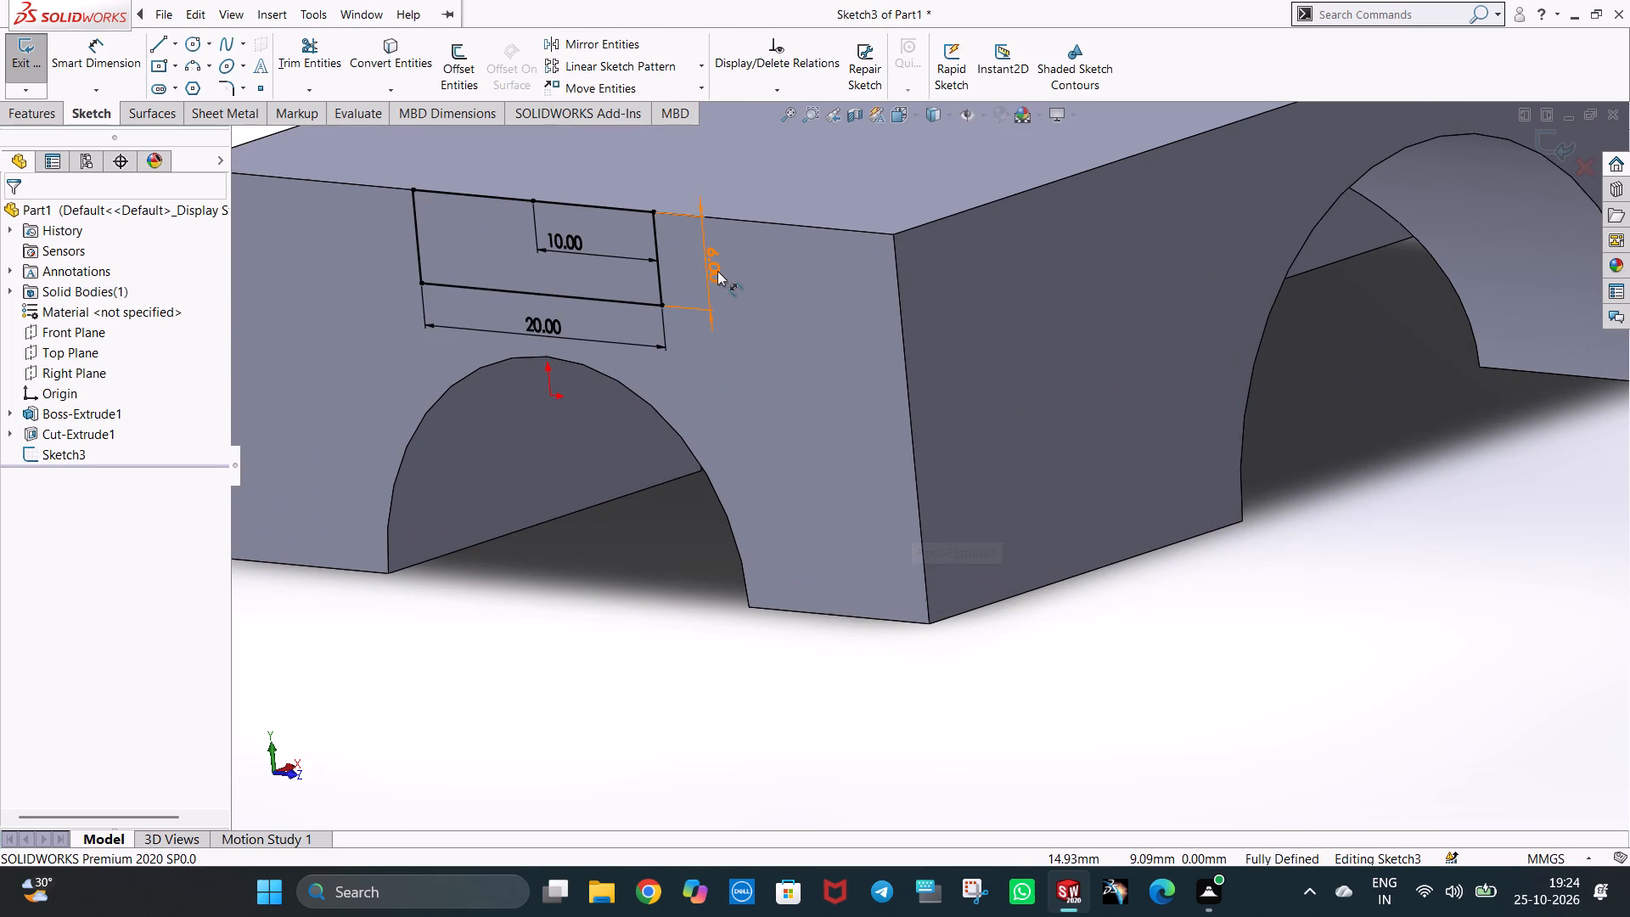
Set the slot profile's height to 8 mm.
double_click(717, 271)
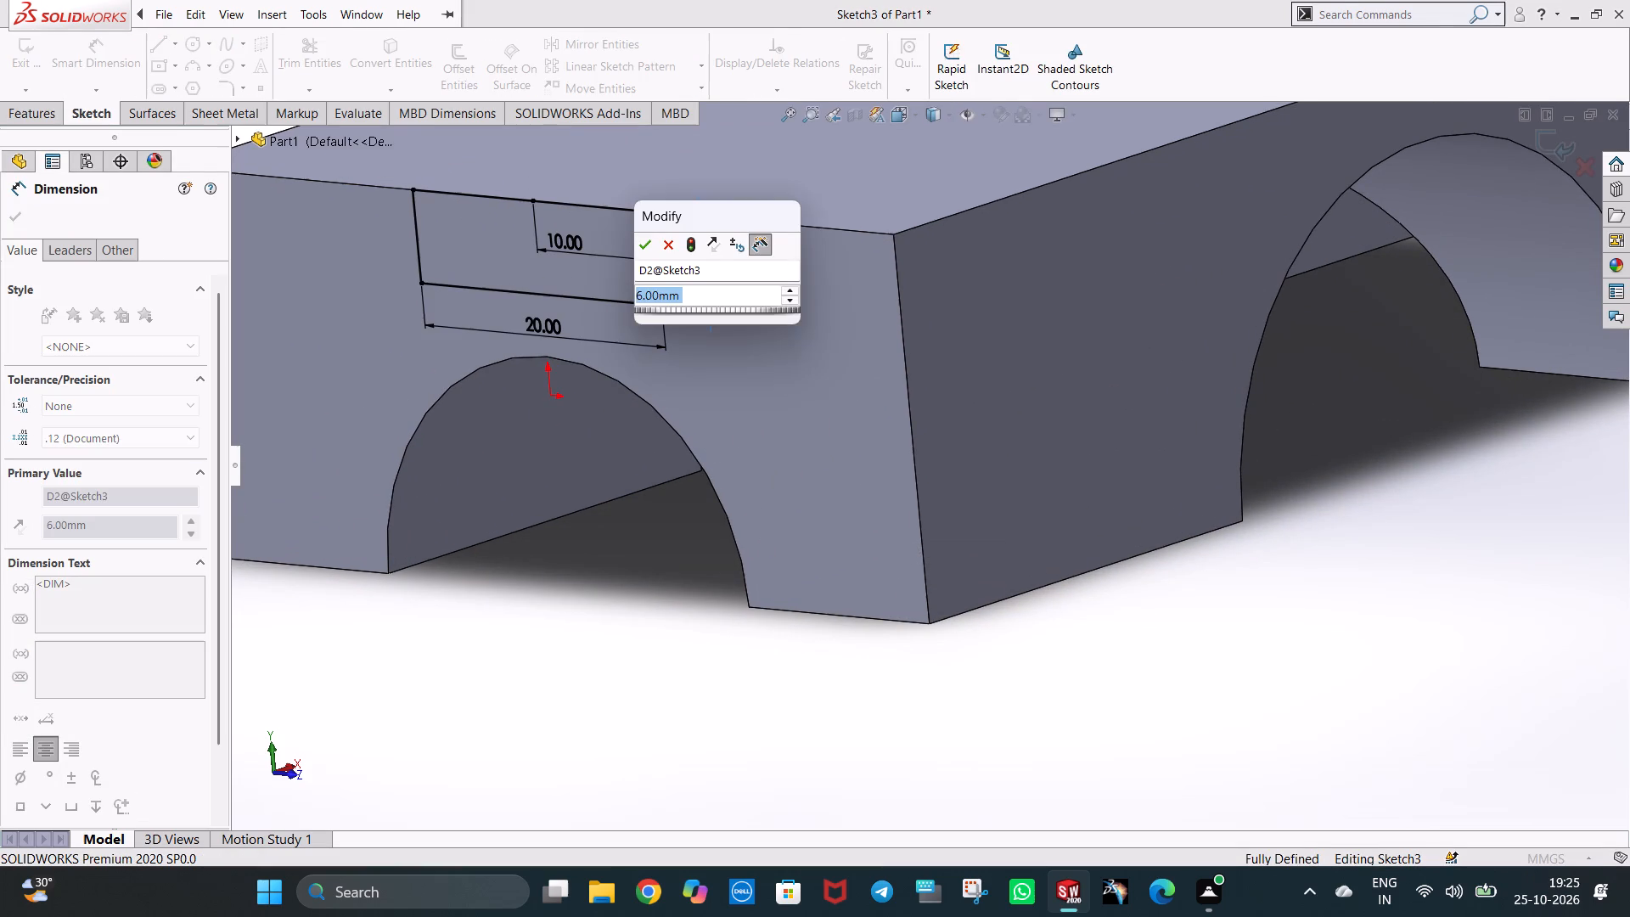
key(8)
key(Return)
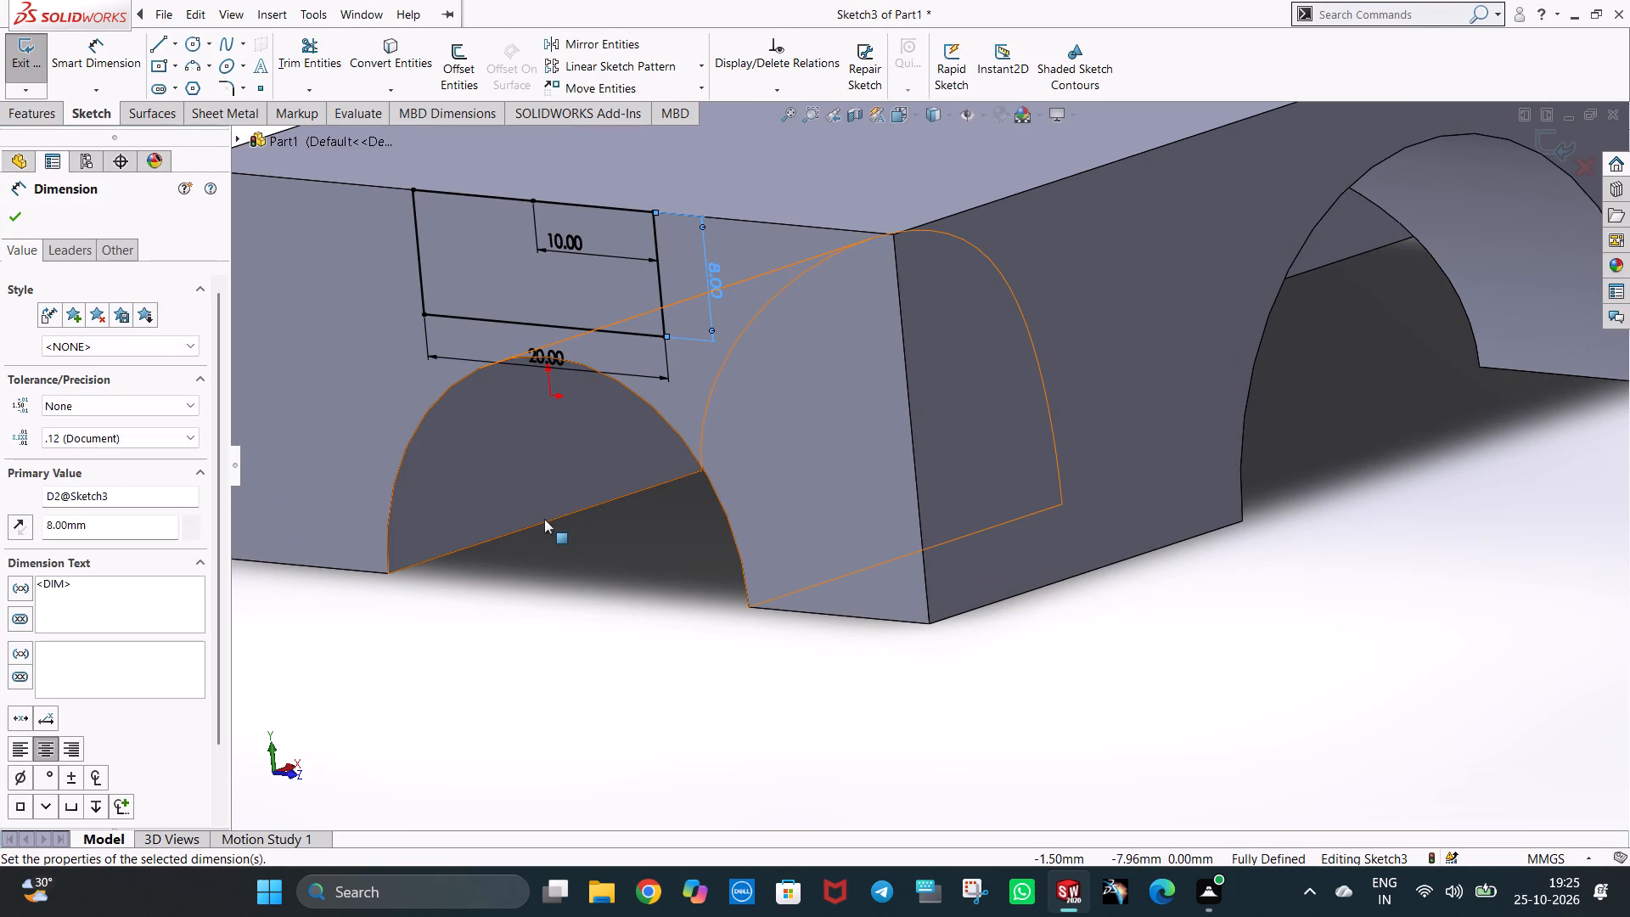
click(544, 519)
click(541, 672)
Extrude-cut the 20 by 8 mm slot profile into the block as a blind cut 15 mm deep.
click(20, 121)
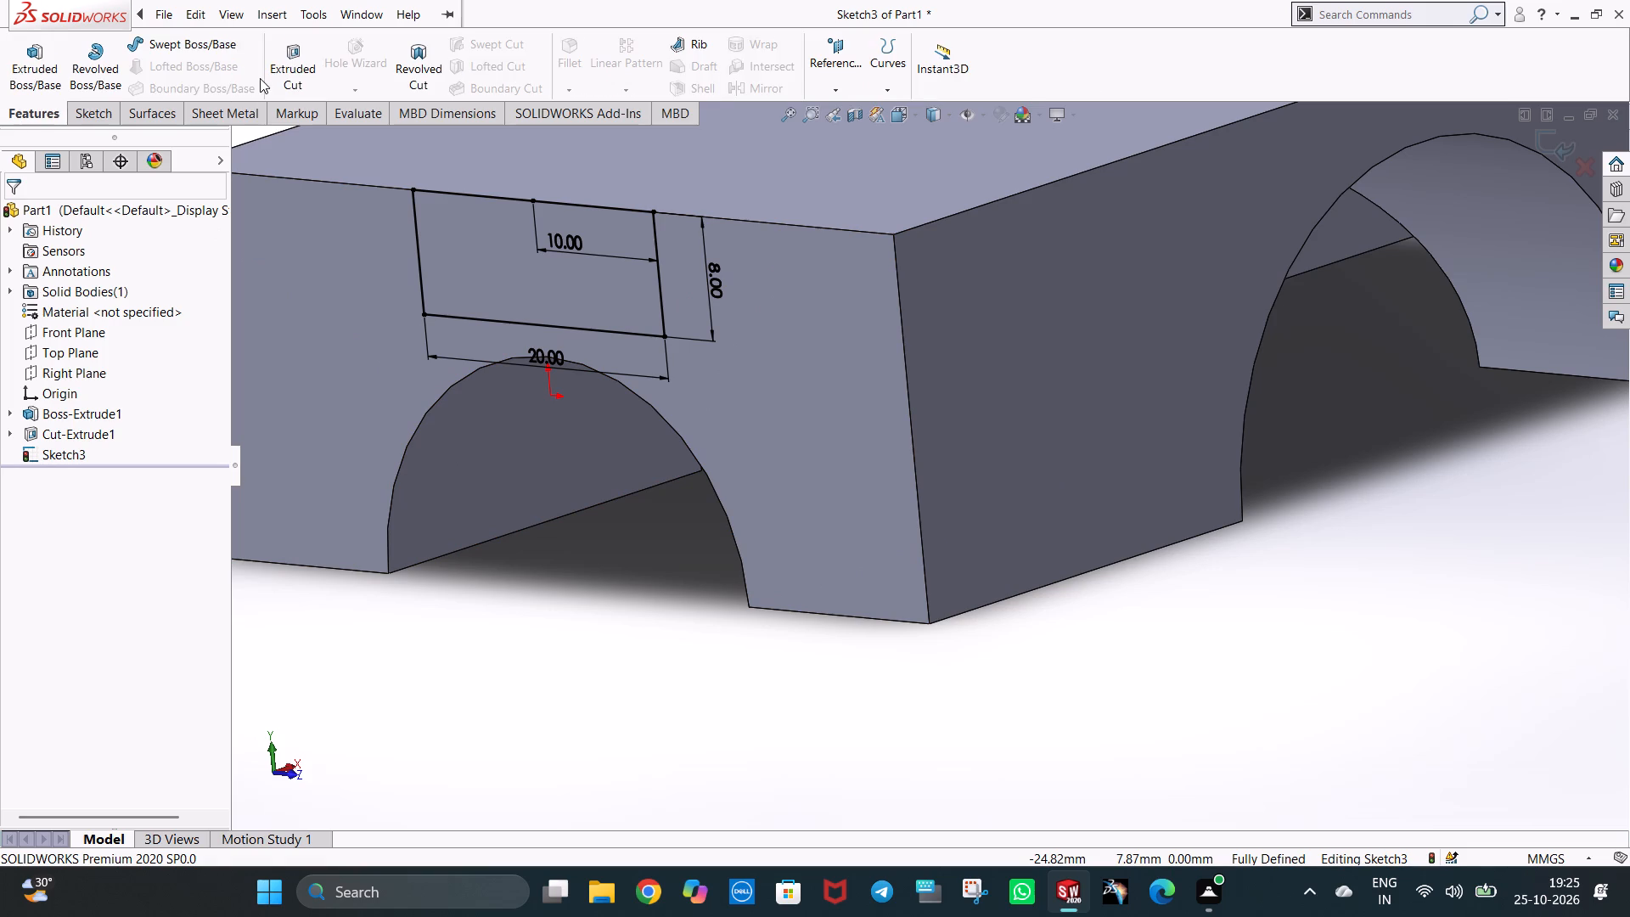
click(297, 65)
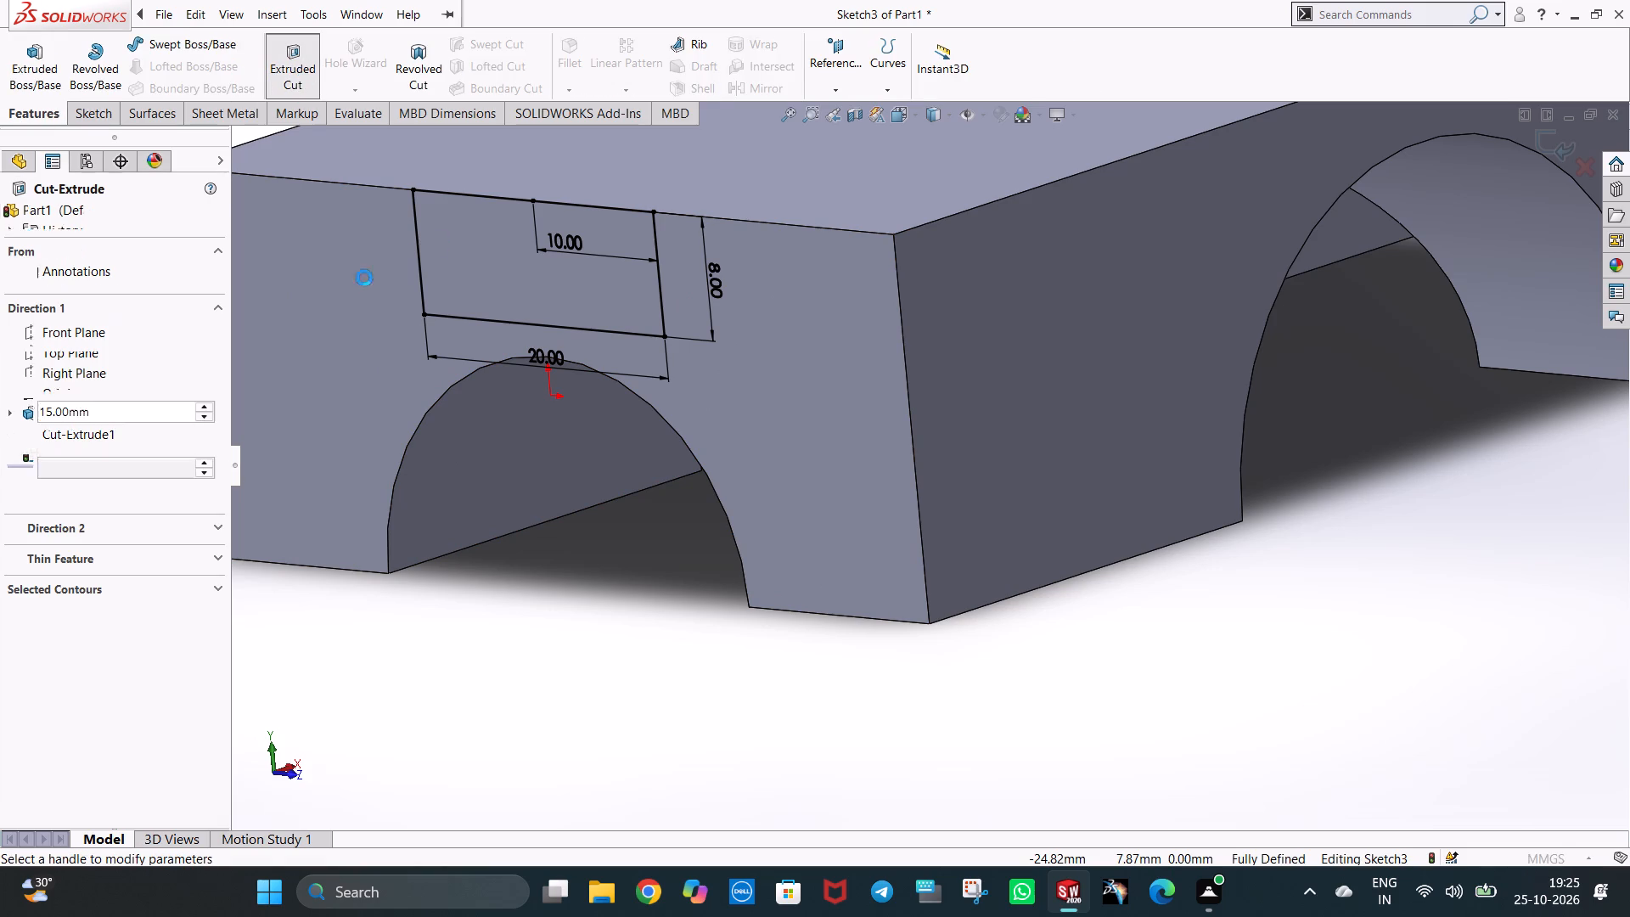
click(15, 221)
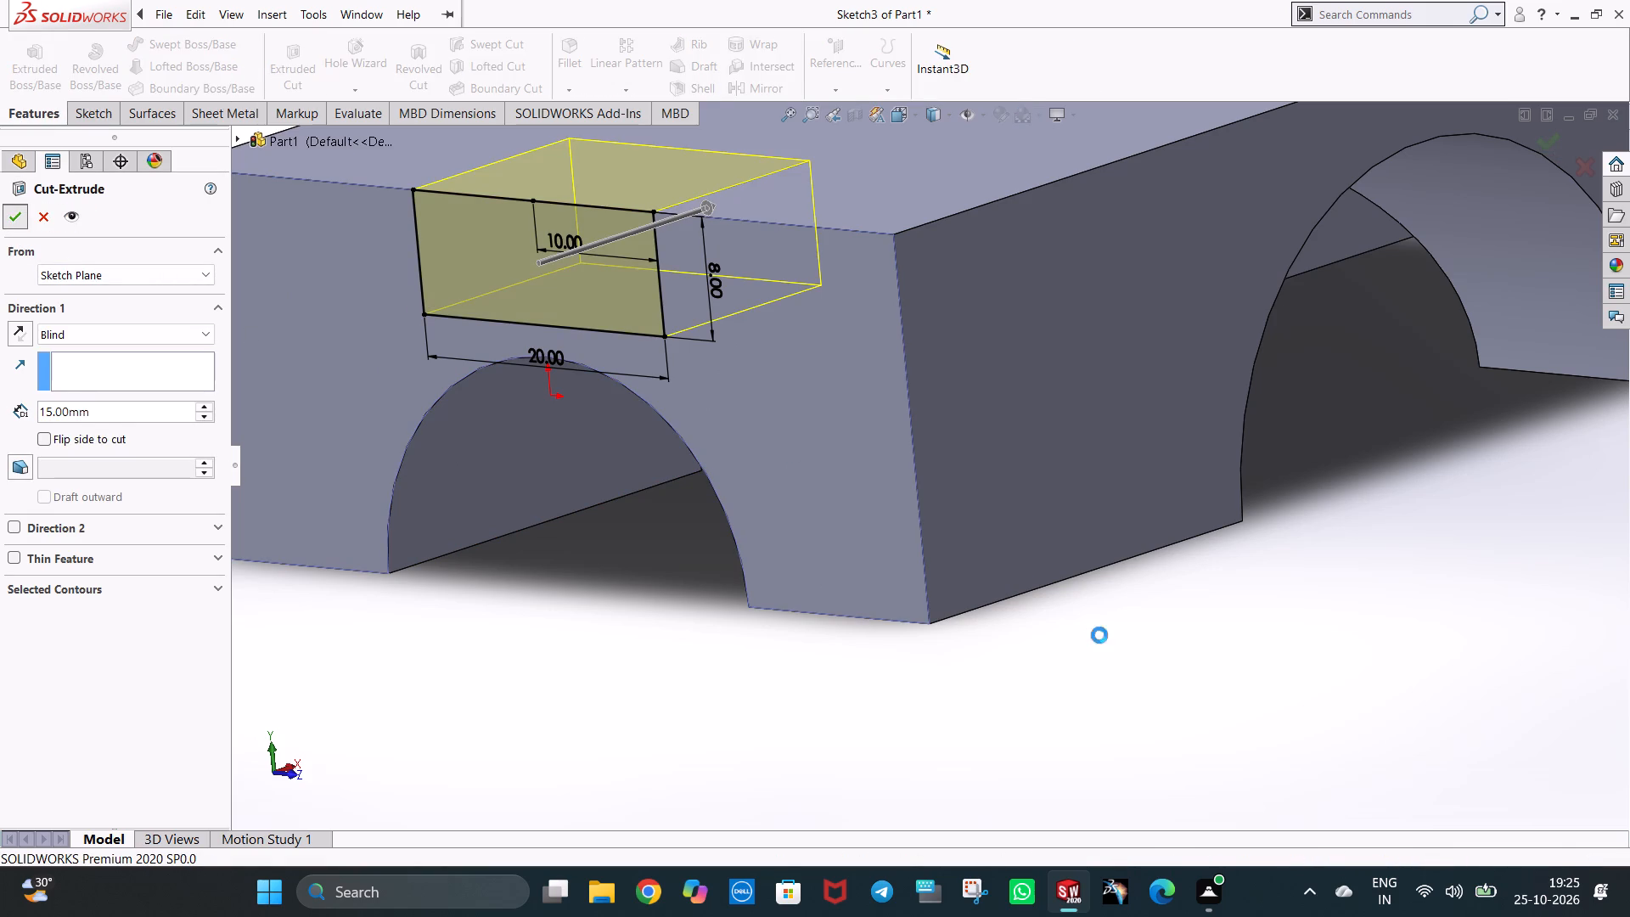
click(1099, 670)
scroll(1151, 599, up, 3)
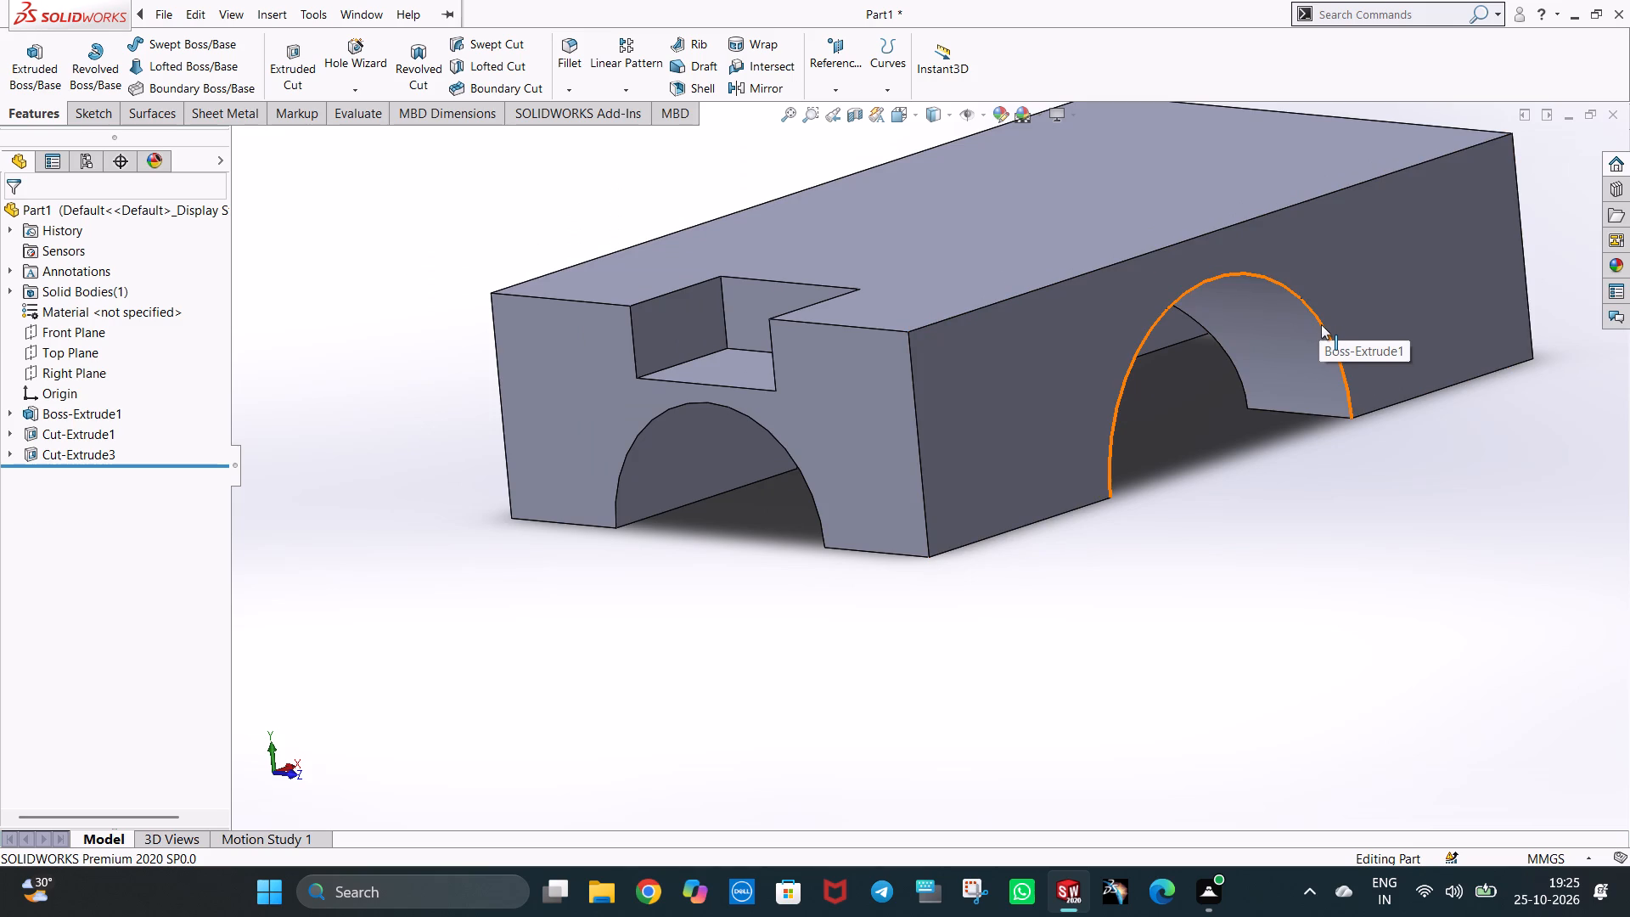
Start a sketch on the block's top face in top view and draw a circle of radius 10 mm centred on the origin.
key(ctrl+5)
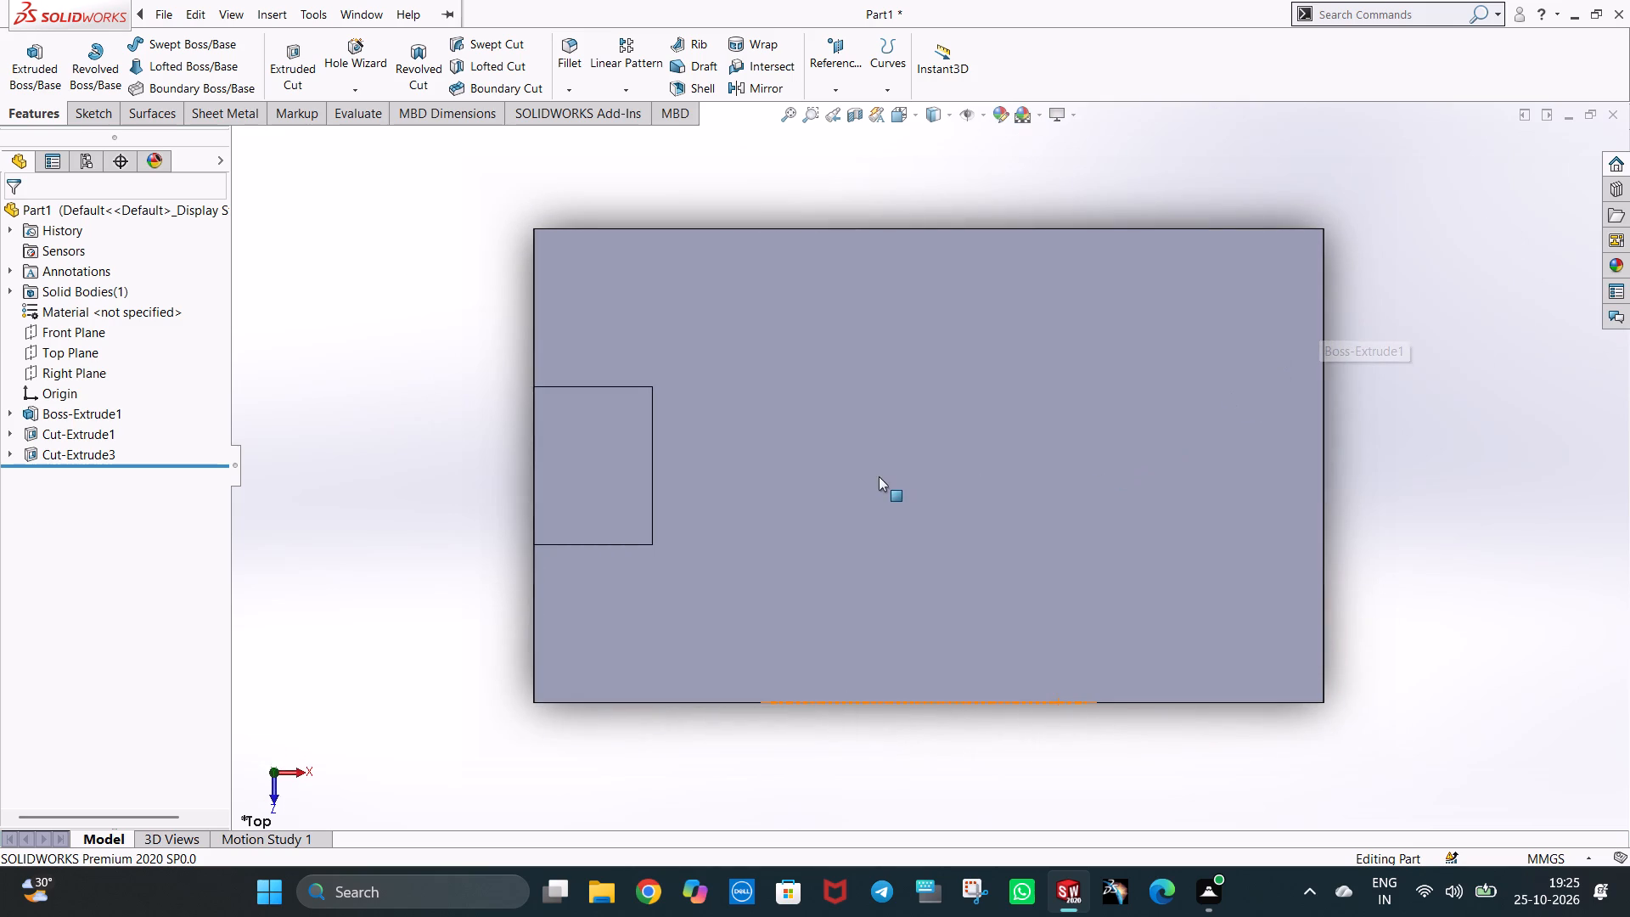
right_click(879, 476)
click(912, 455)
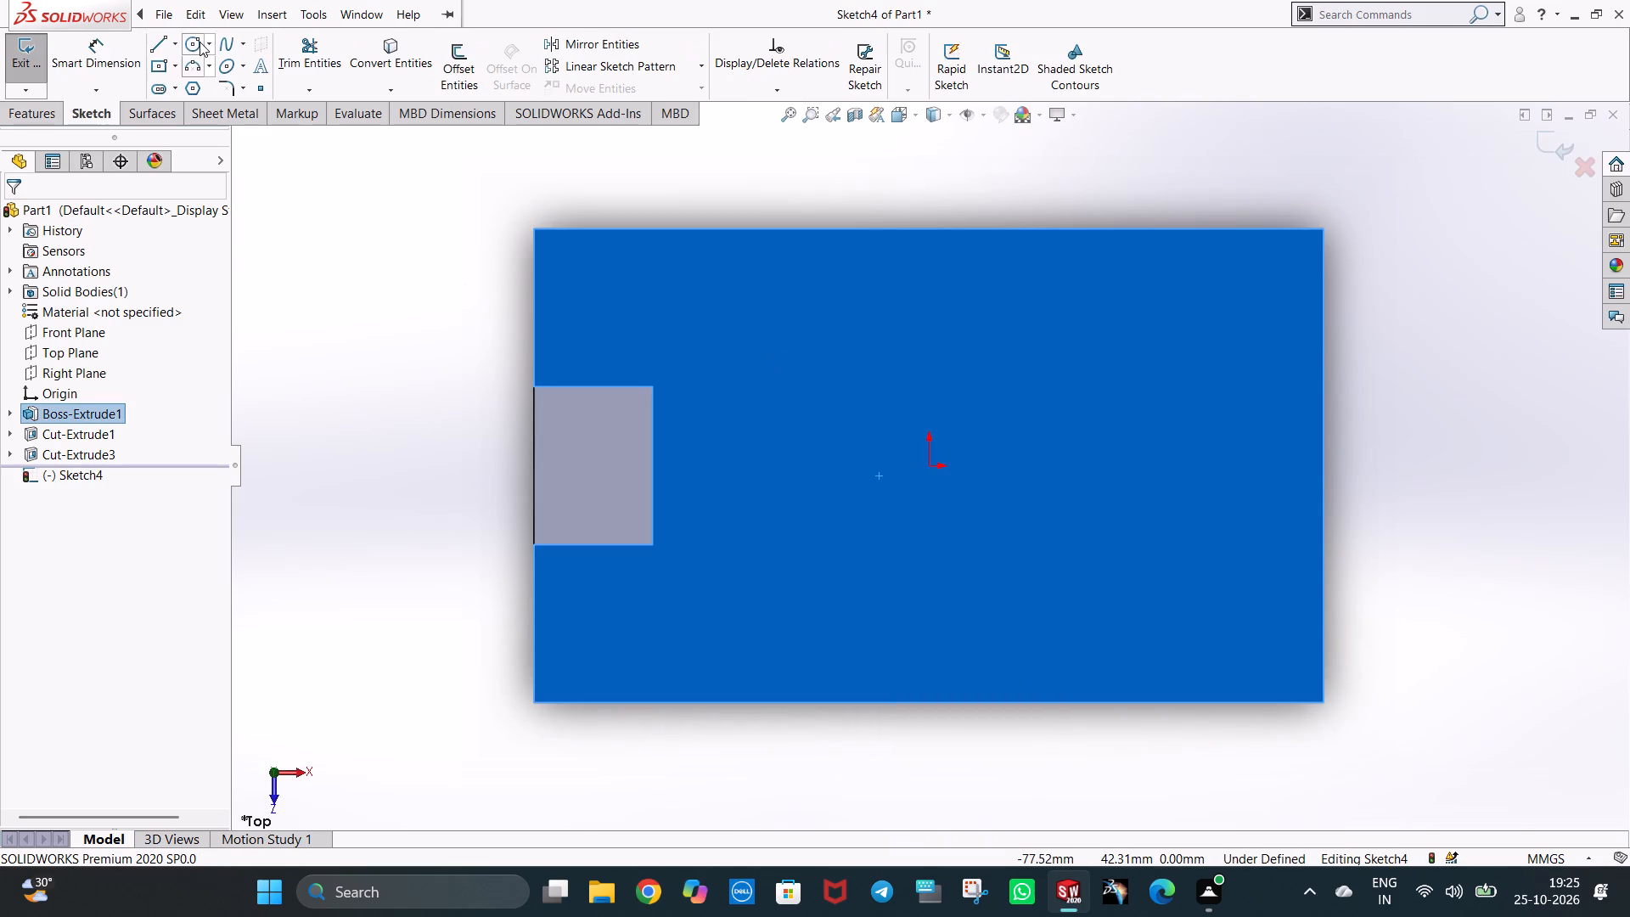
click(187, 43)
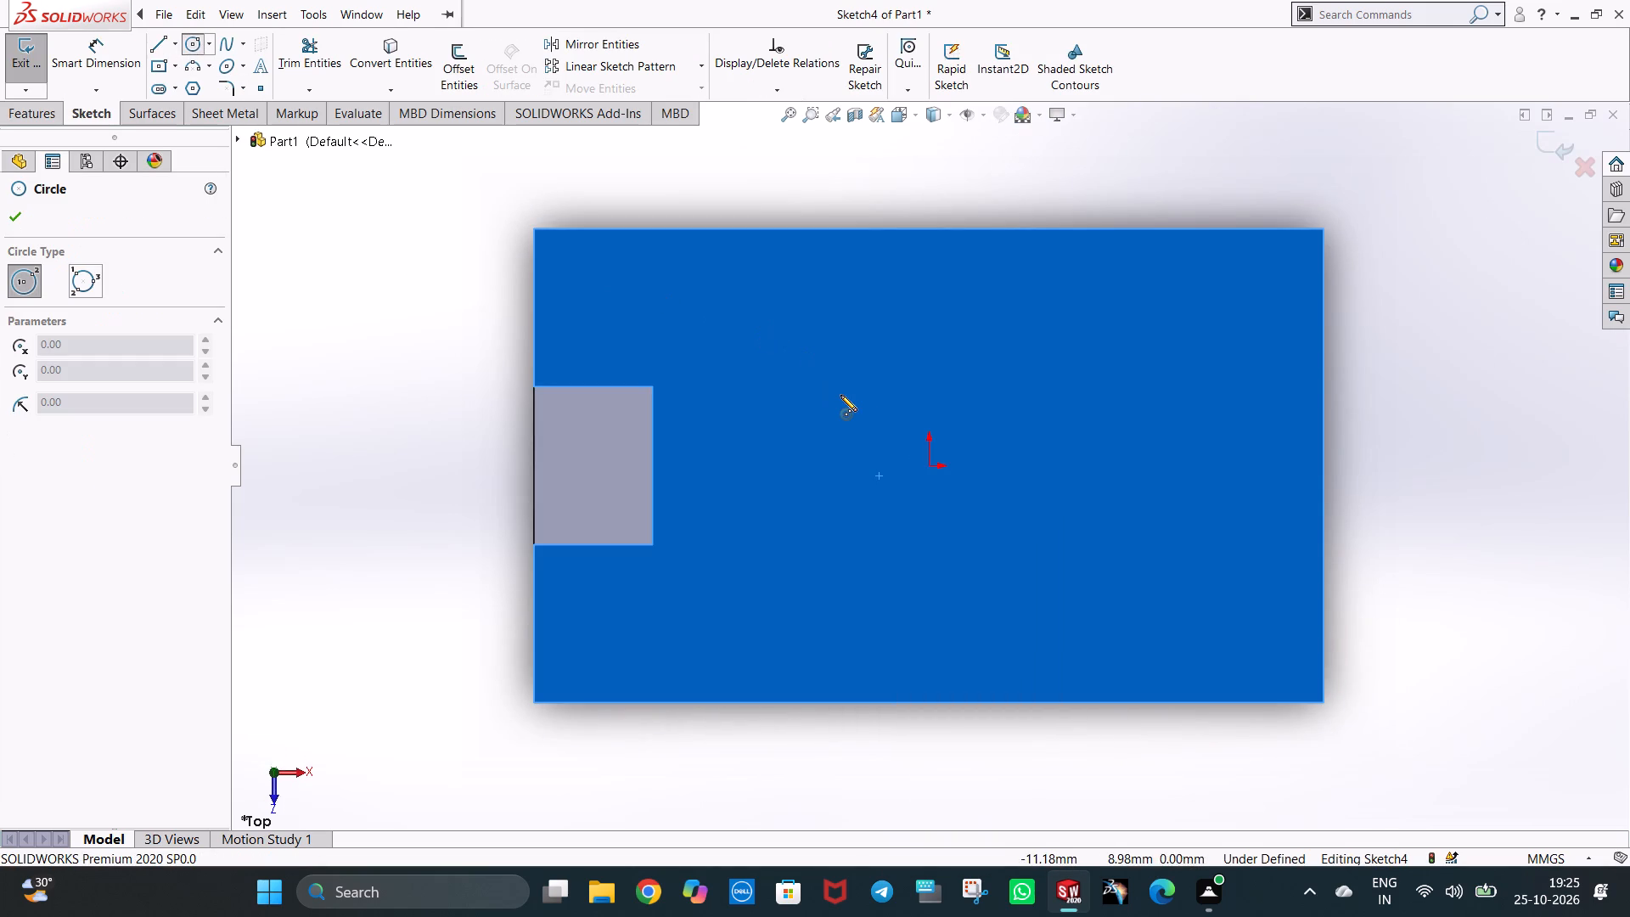
click(930, 465)
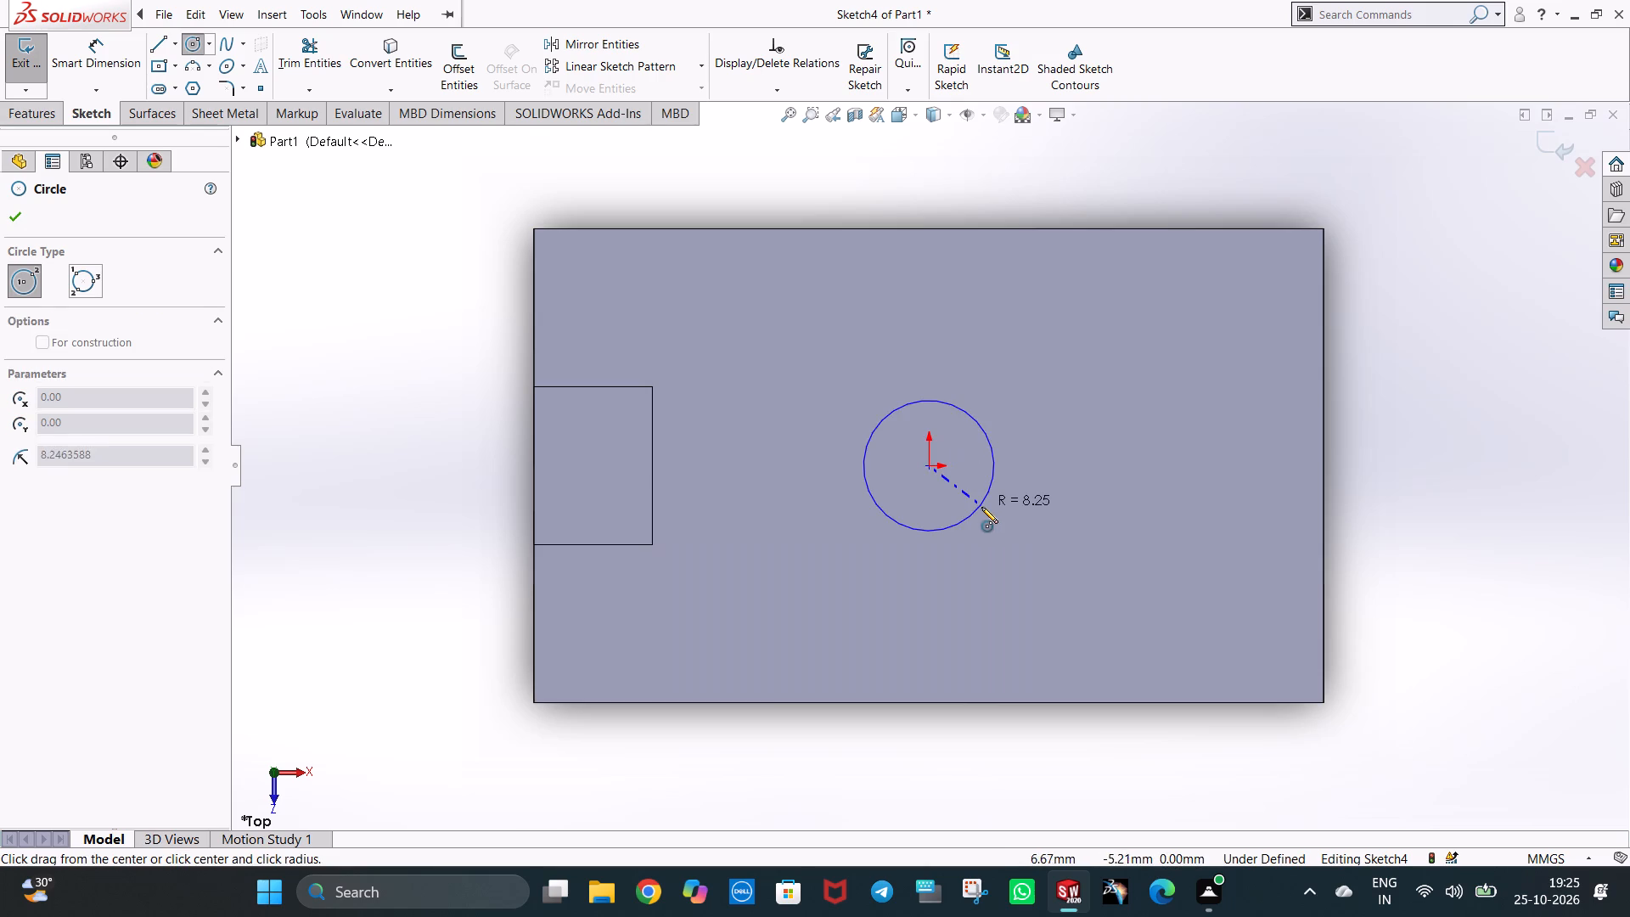
click(981, 507)
text(10)
key(Return)
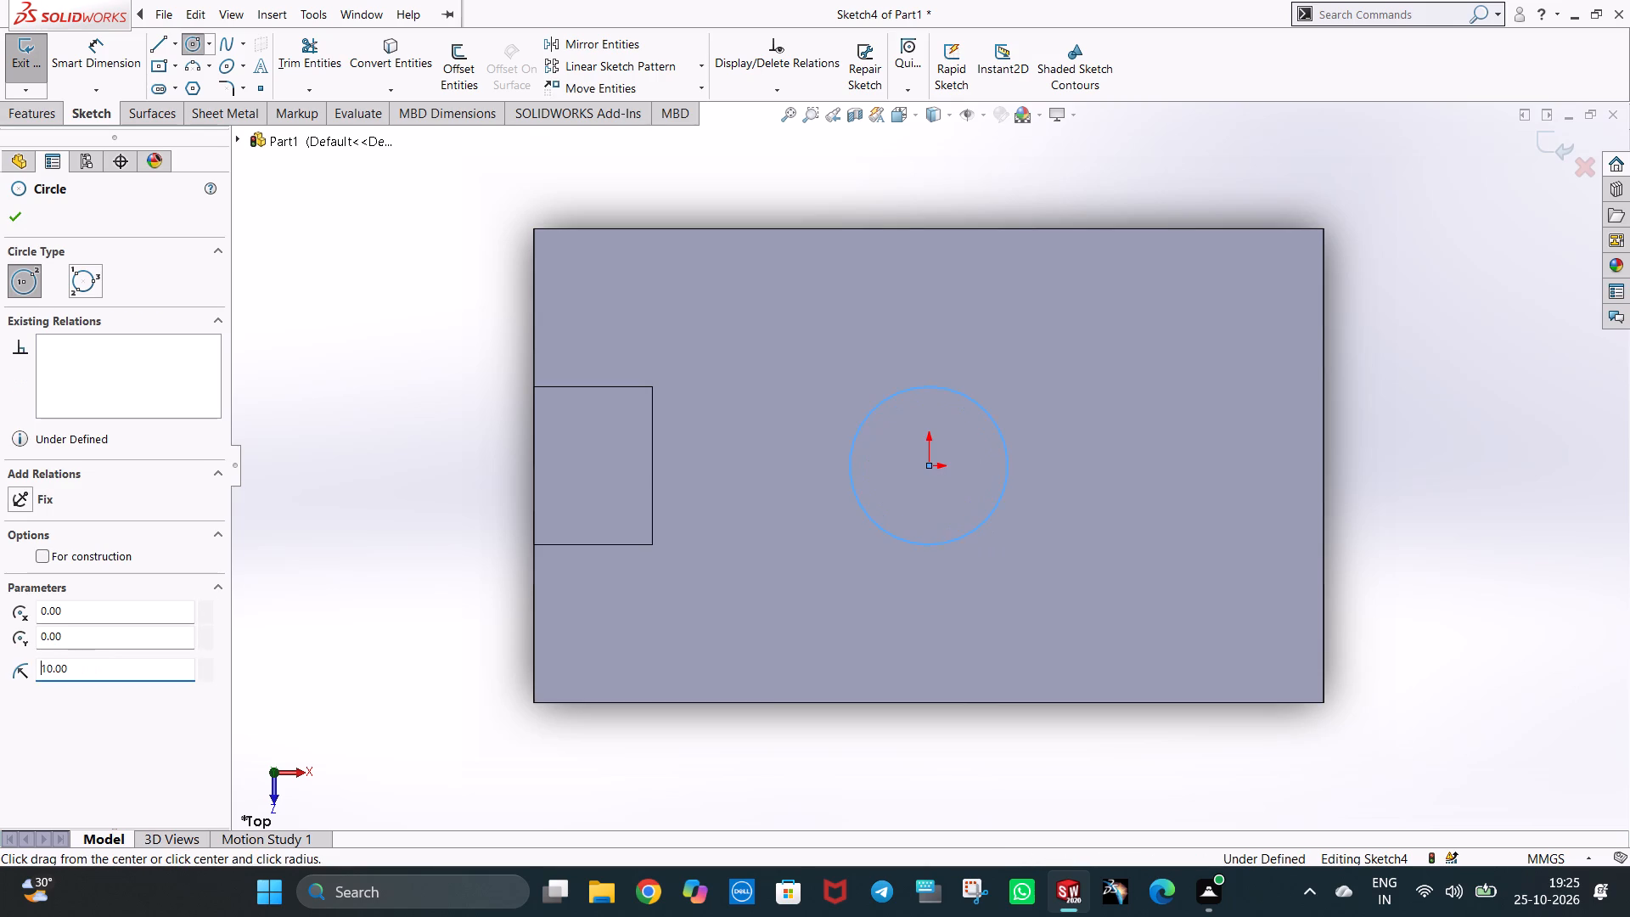
key(Escape)
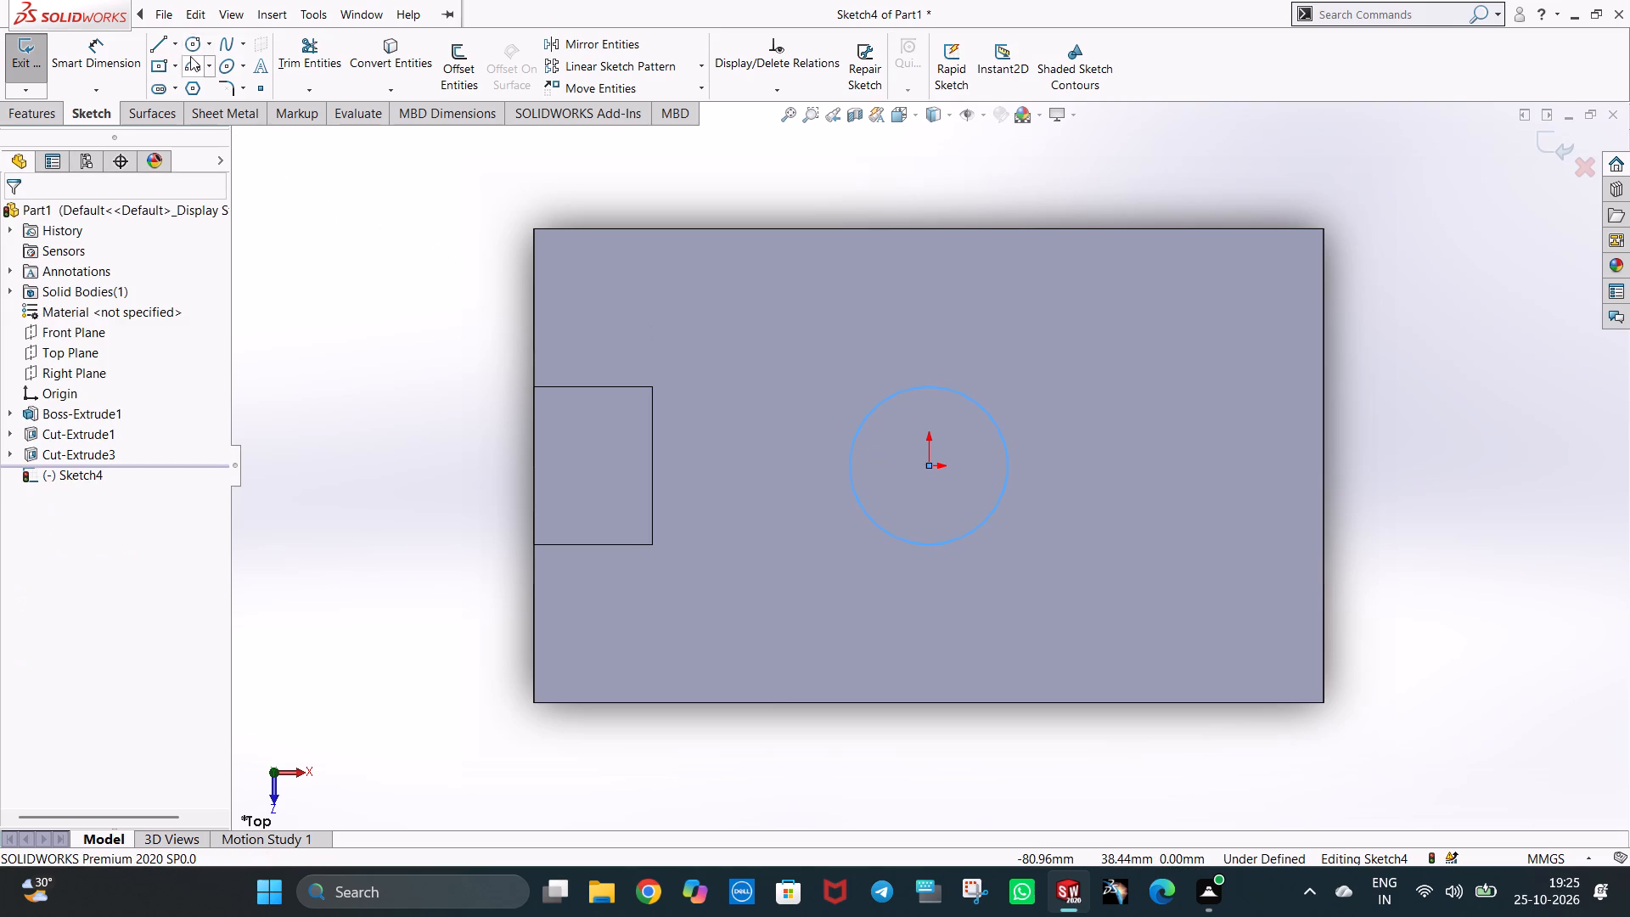
Draw a 35 mm horizontal centerline from the origin away from the slot, continuing with a 30 mm perpendicular centerline to the long edge.
click(175, 46)
click(218, 93)
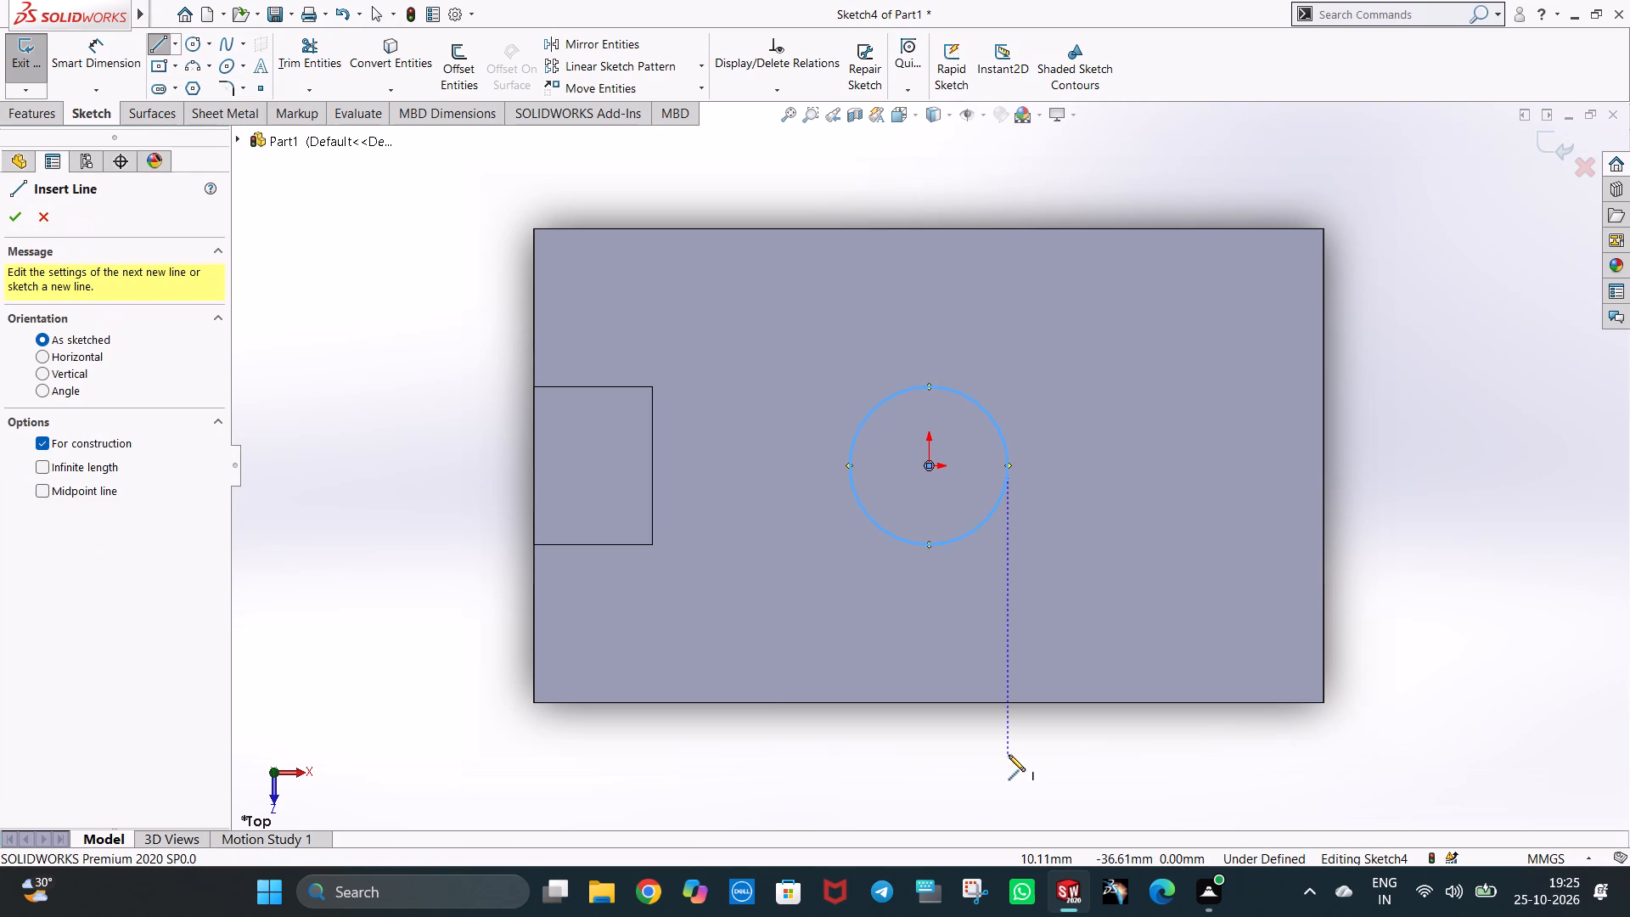
click(930, 465)
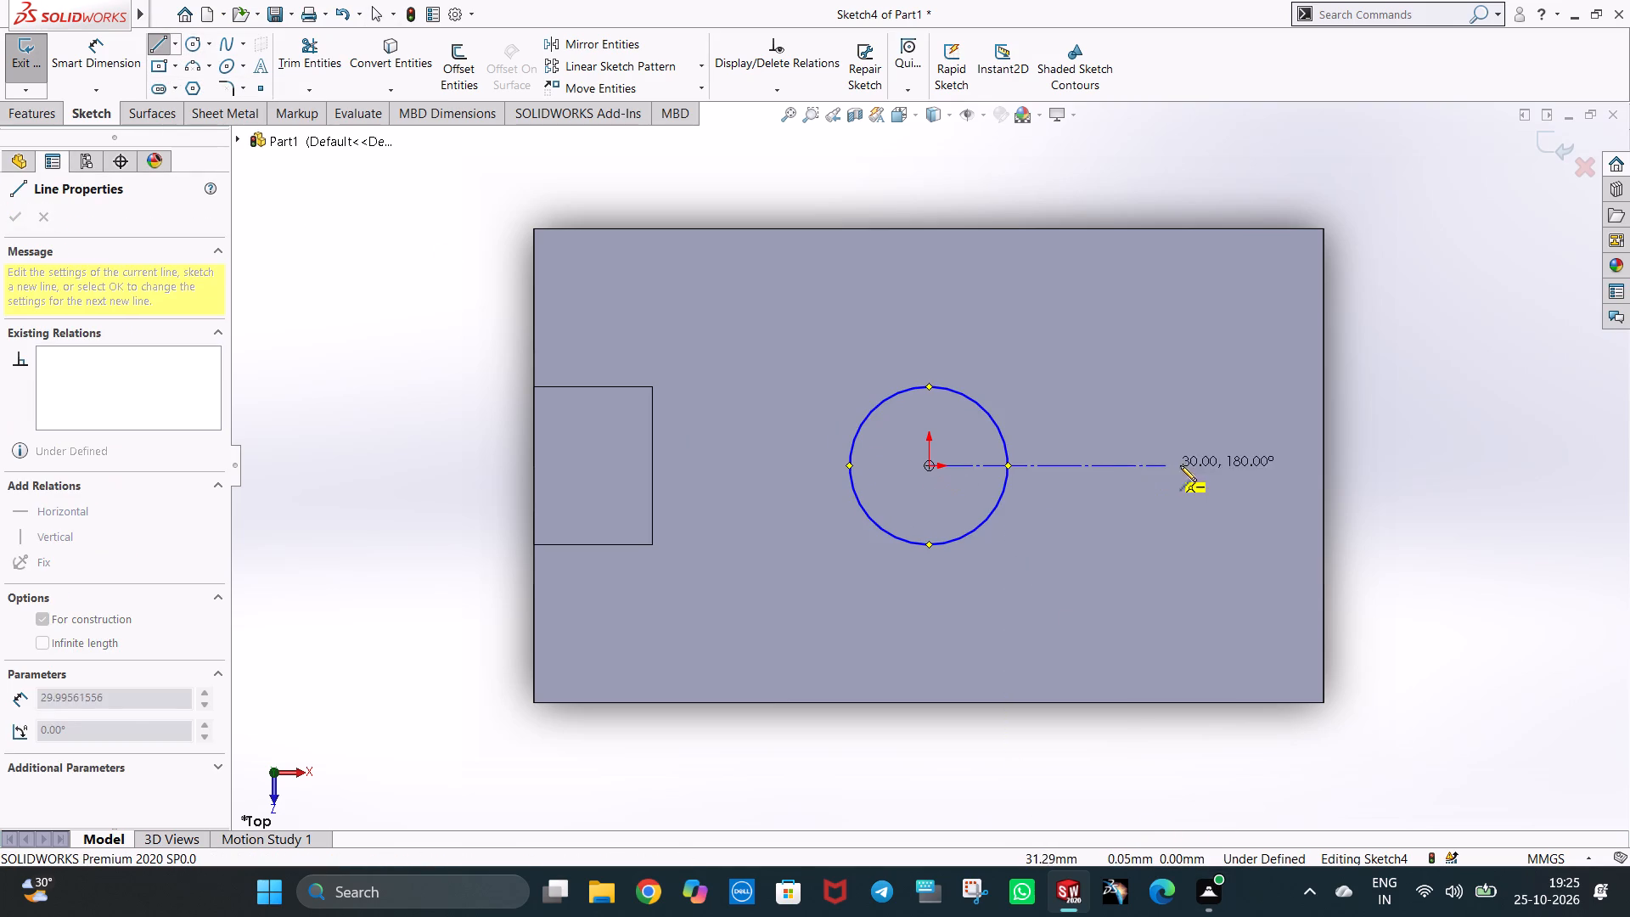
click(1216, 464)
text(35)
key(Return)
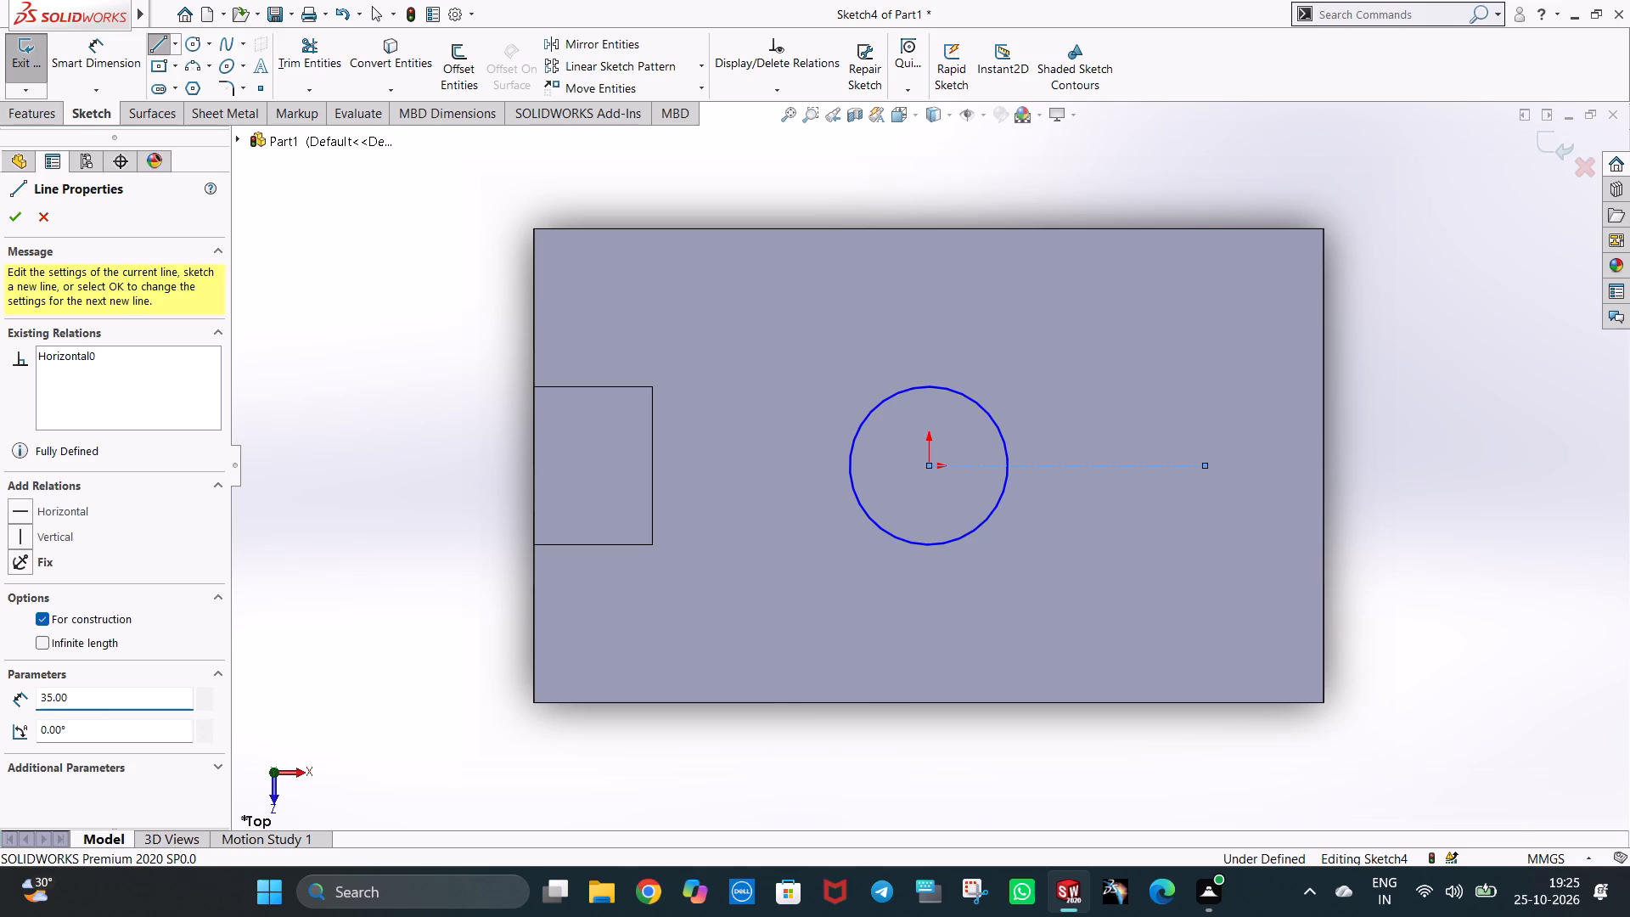
click(1206, 229)
key(Escape)
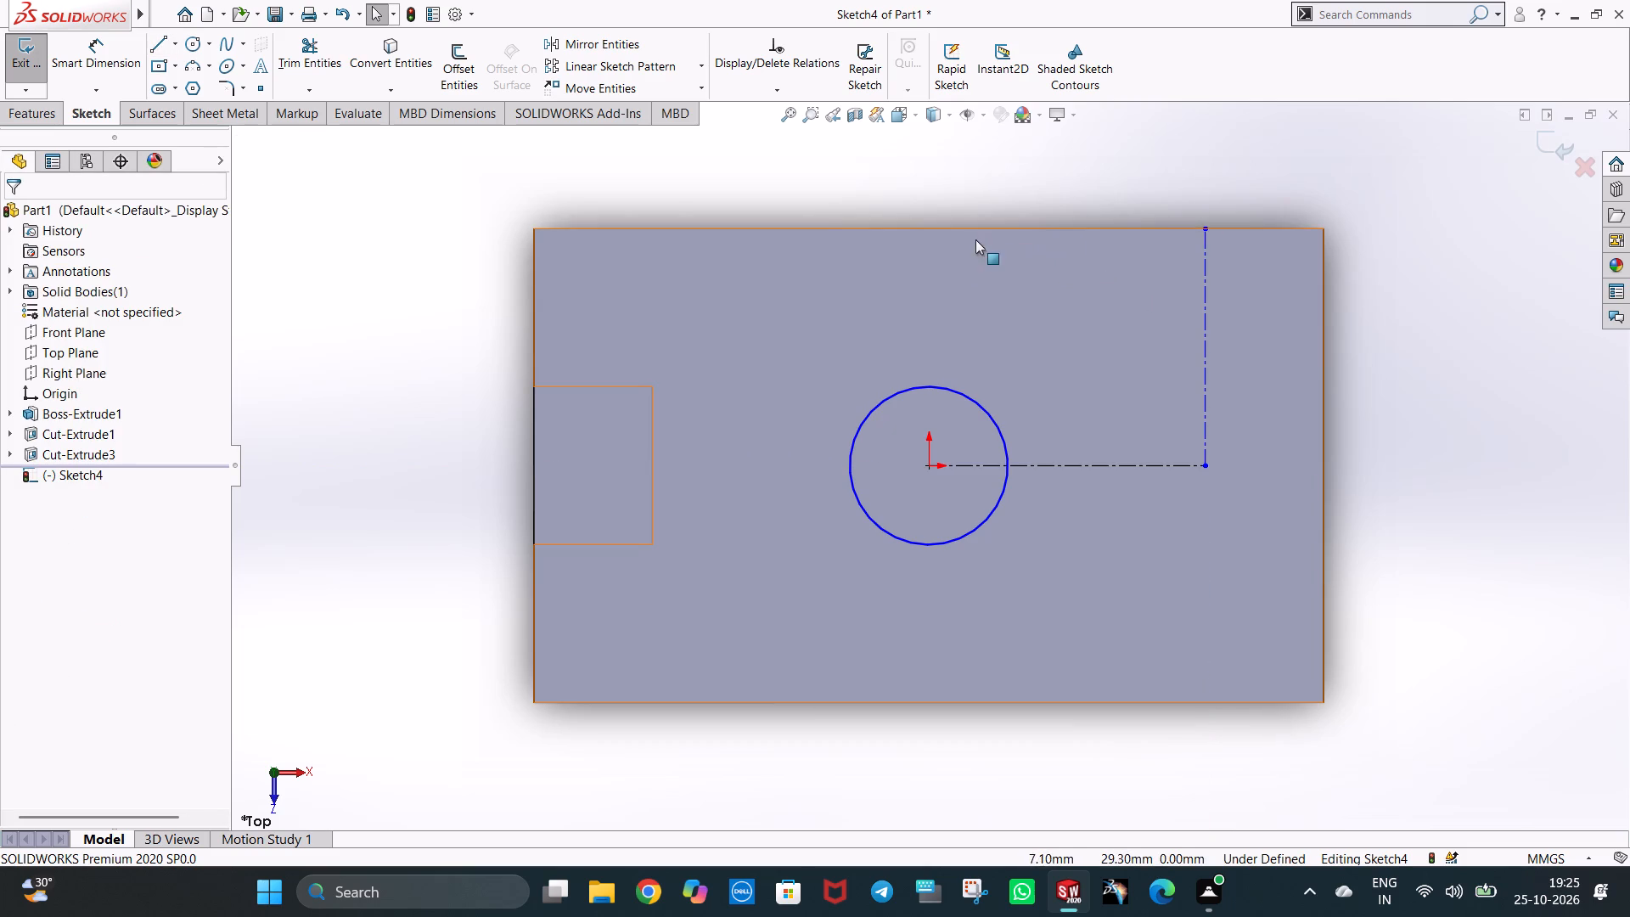
Draw a vertical centerline from the origin to the midpoint of the same long edge of the top face.
click(177, 45)
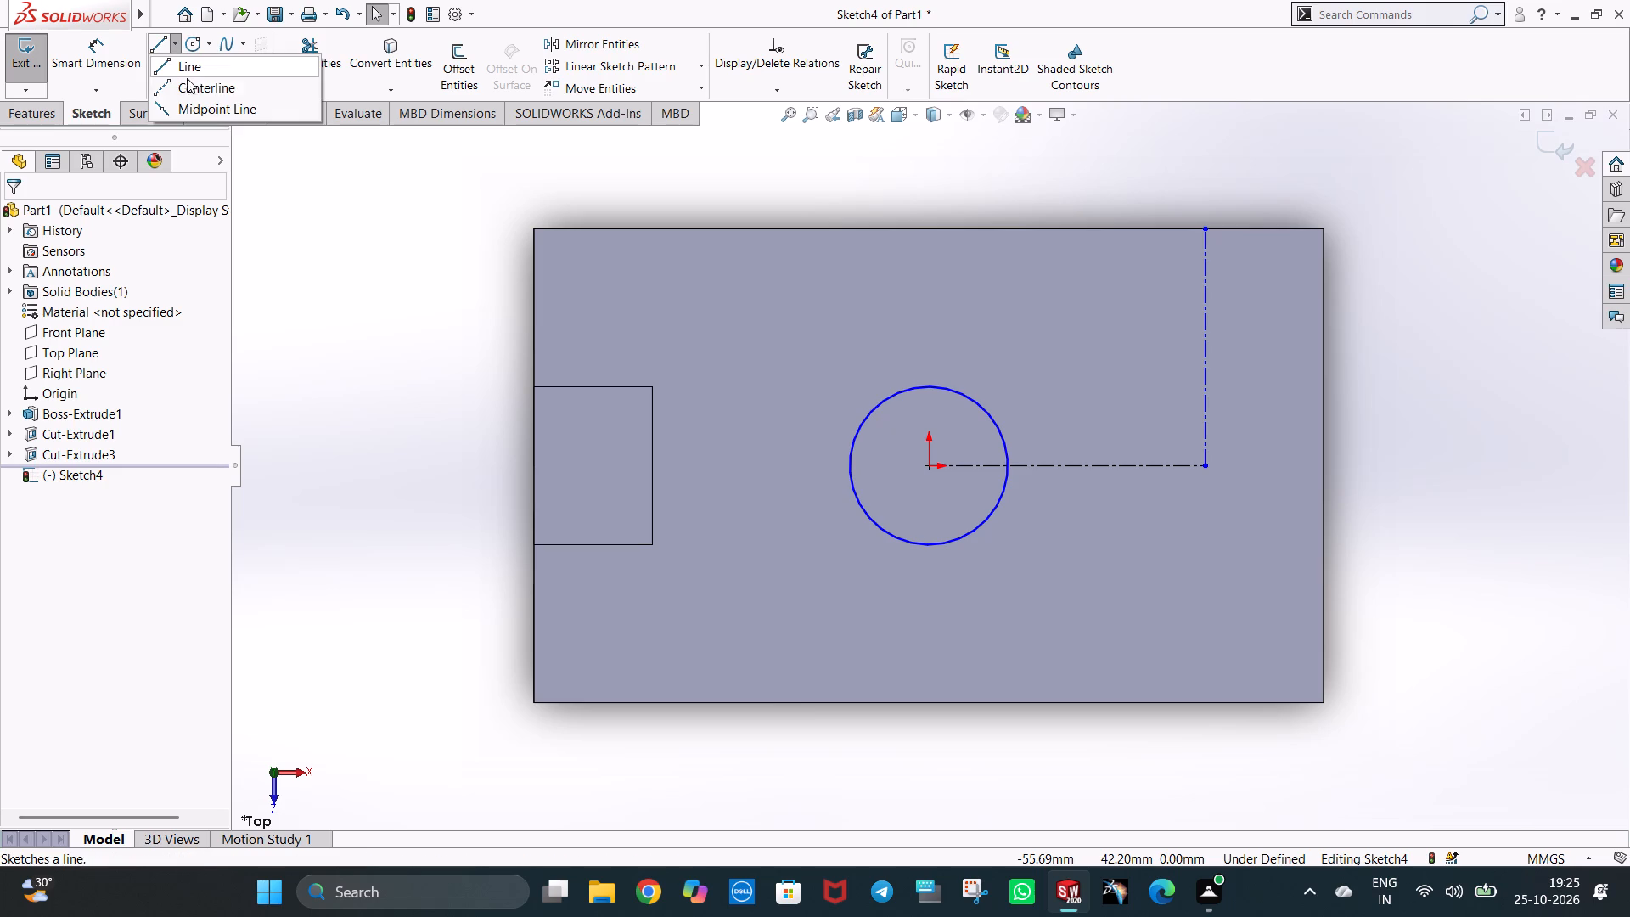
click(190, 87)
click(930, 468)
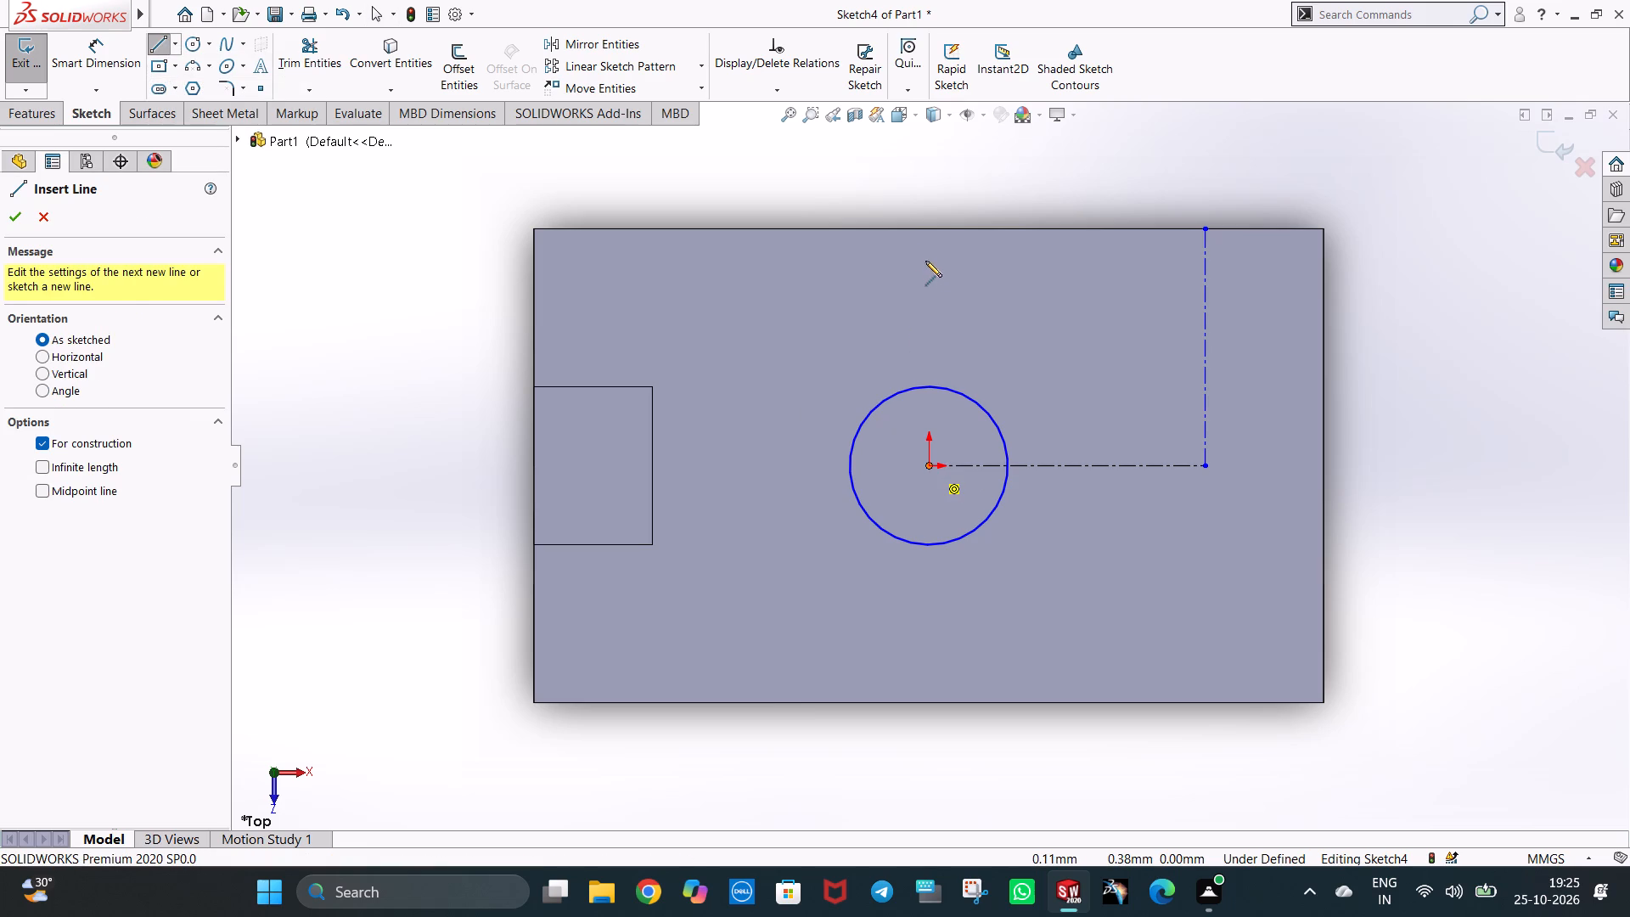
click(924, 231)
key(Escape)
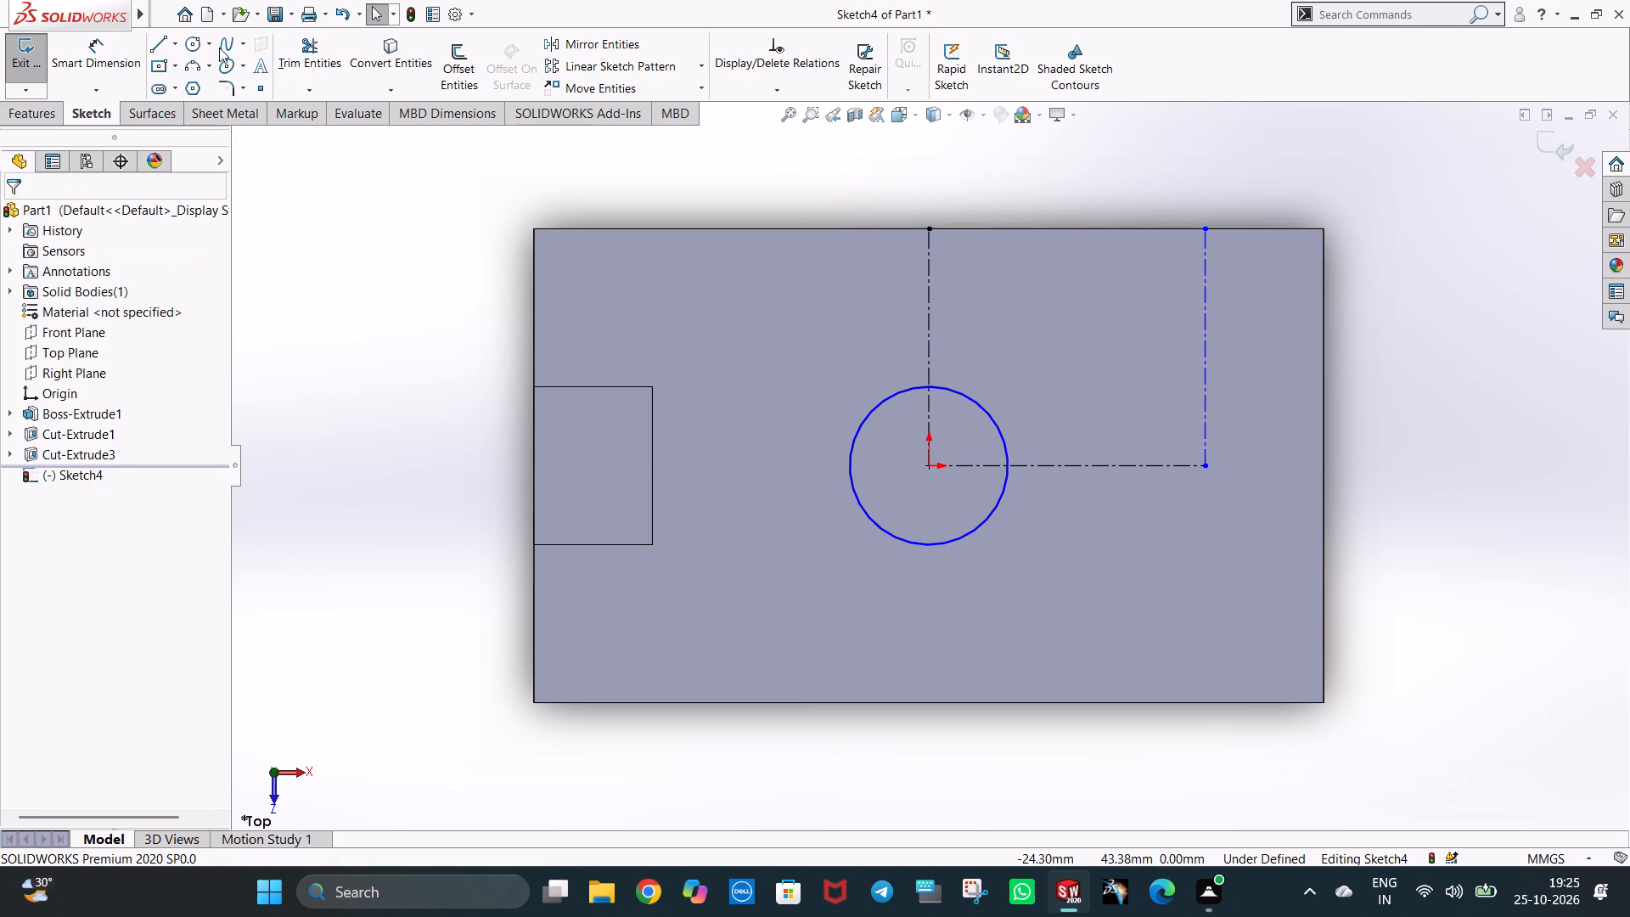
Start a solid line in the top face sketch.
click(154, 43)
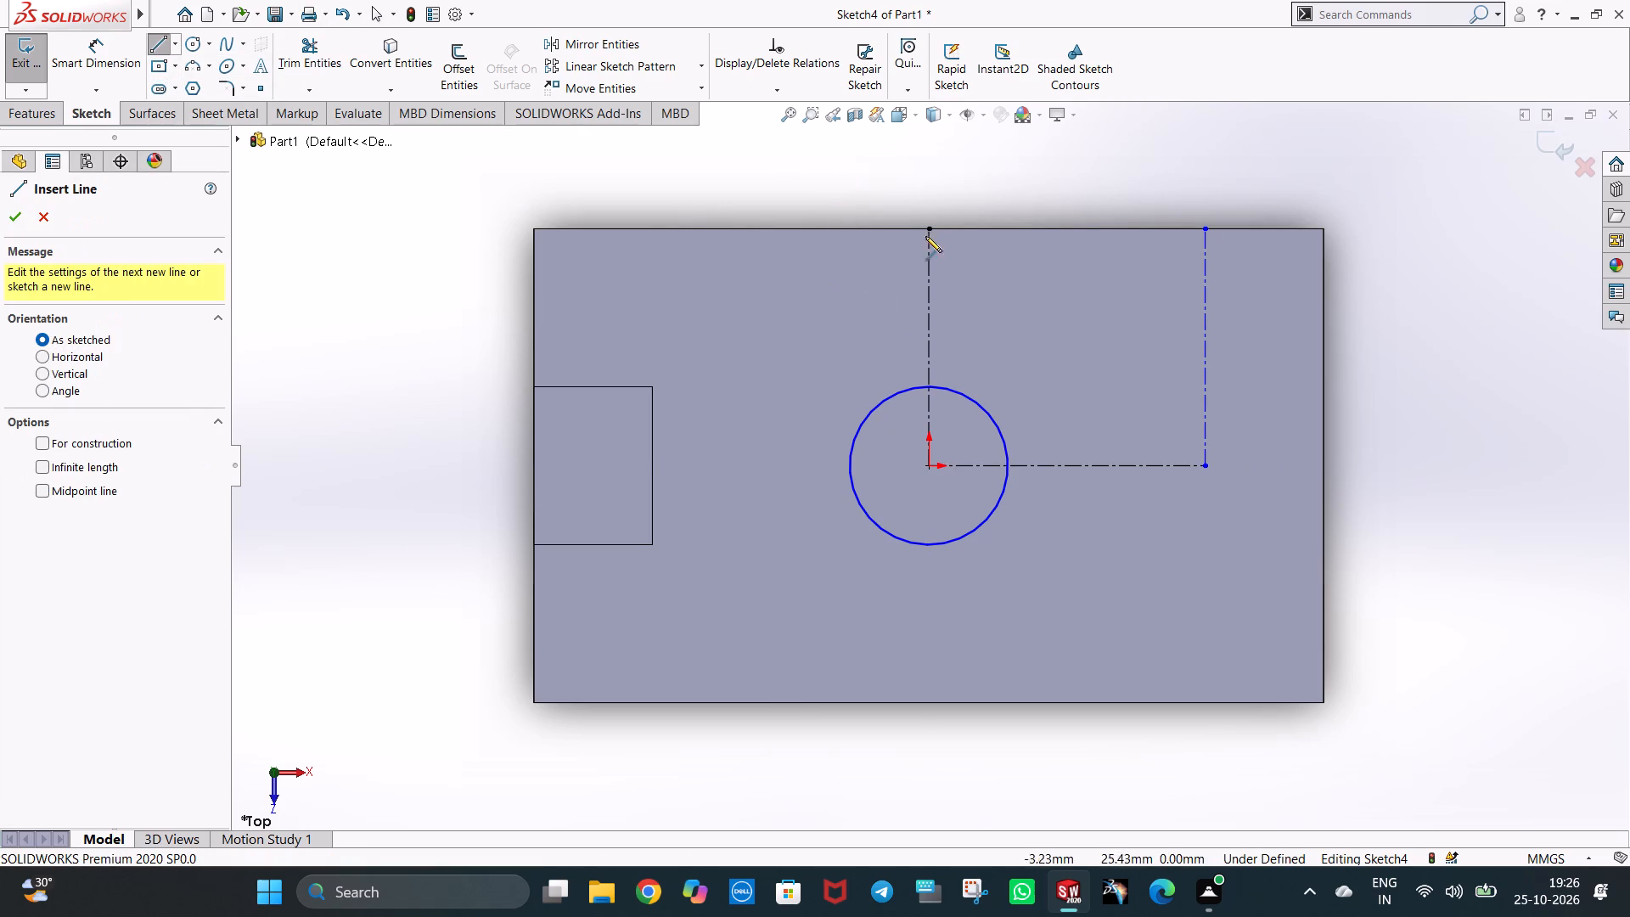
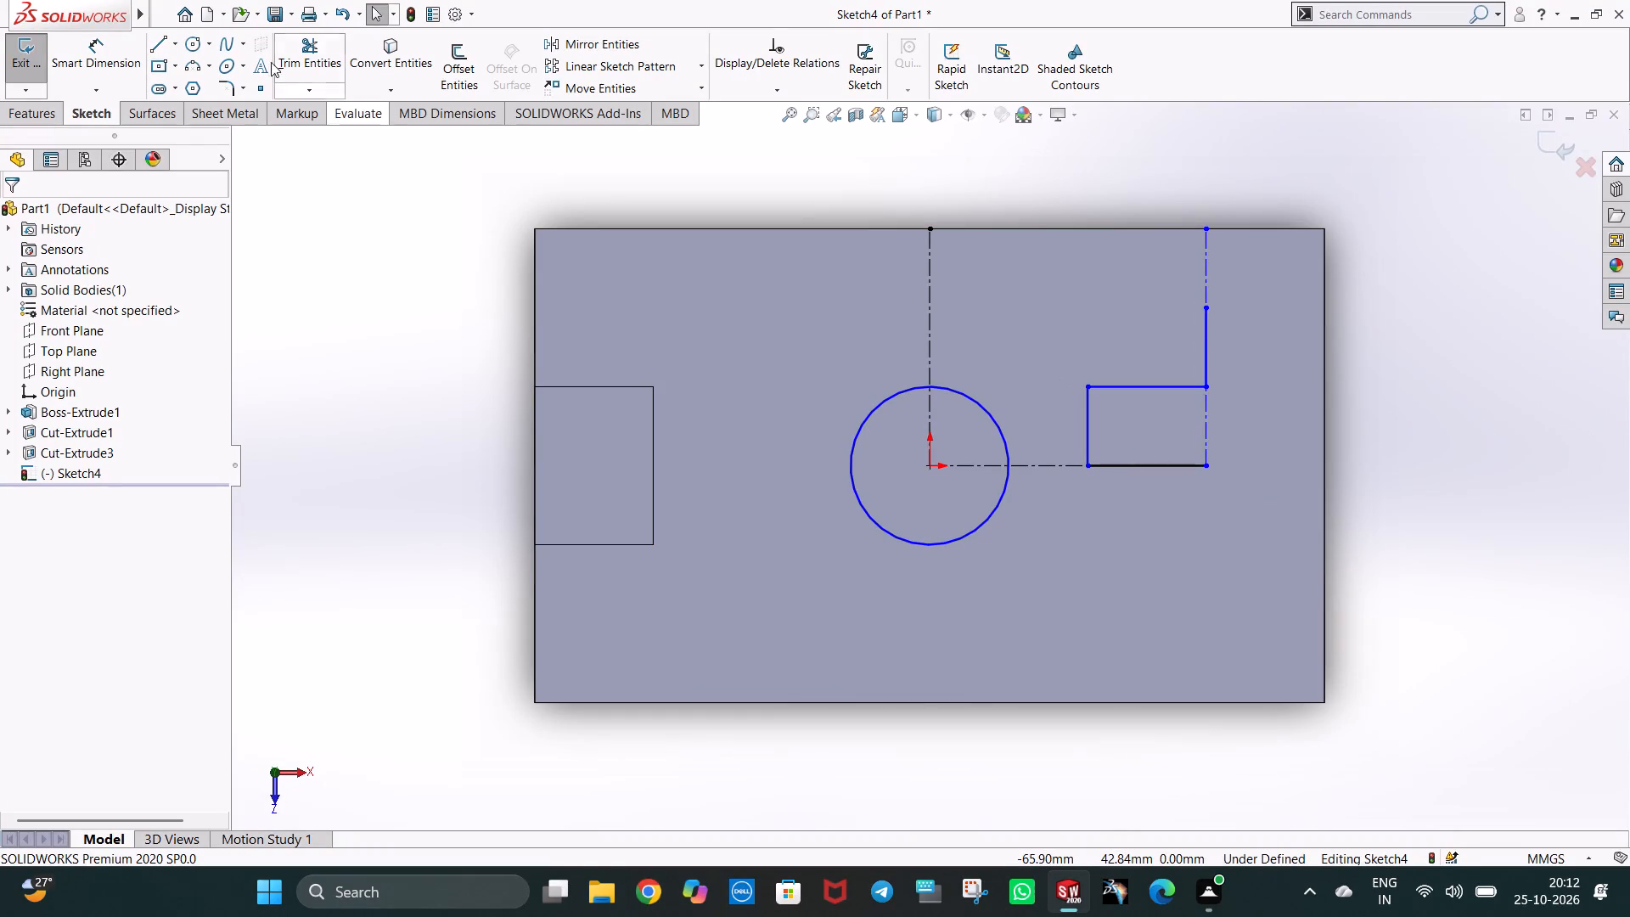
Continue the profile from its open end with a 22 mm horizontal line, a 5 mm vertical line towards the circle and a 26 mm horizontal line.
click(177, 50)
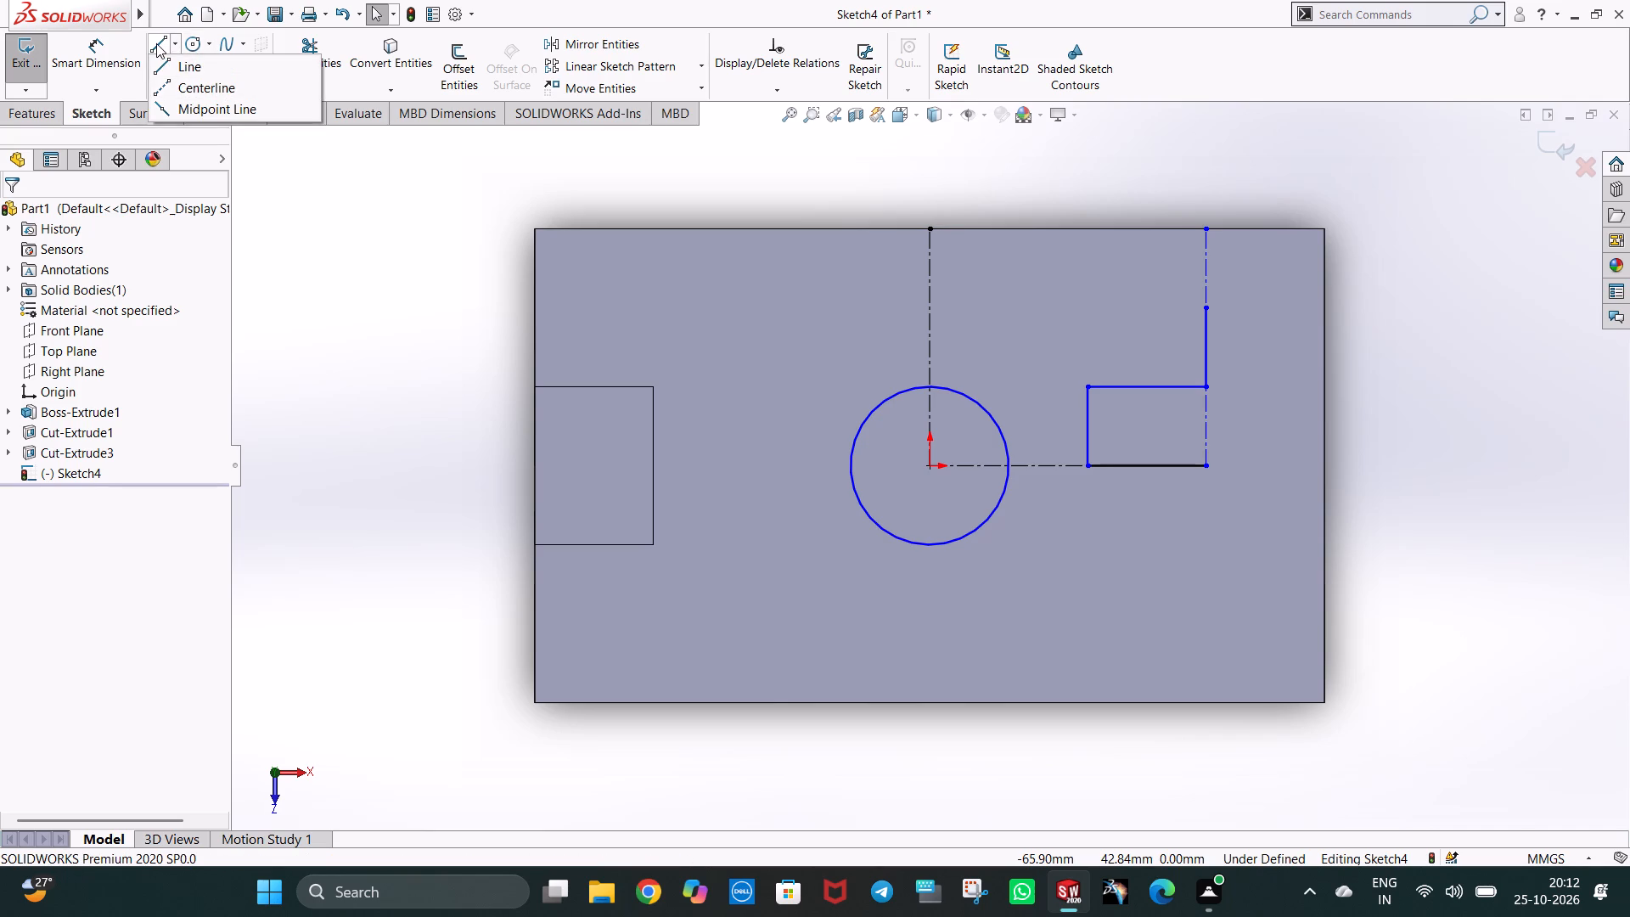
click(156, 43)
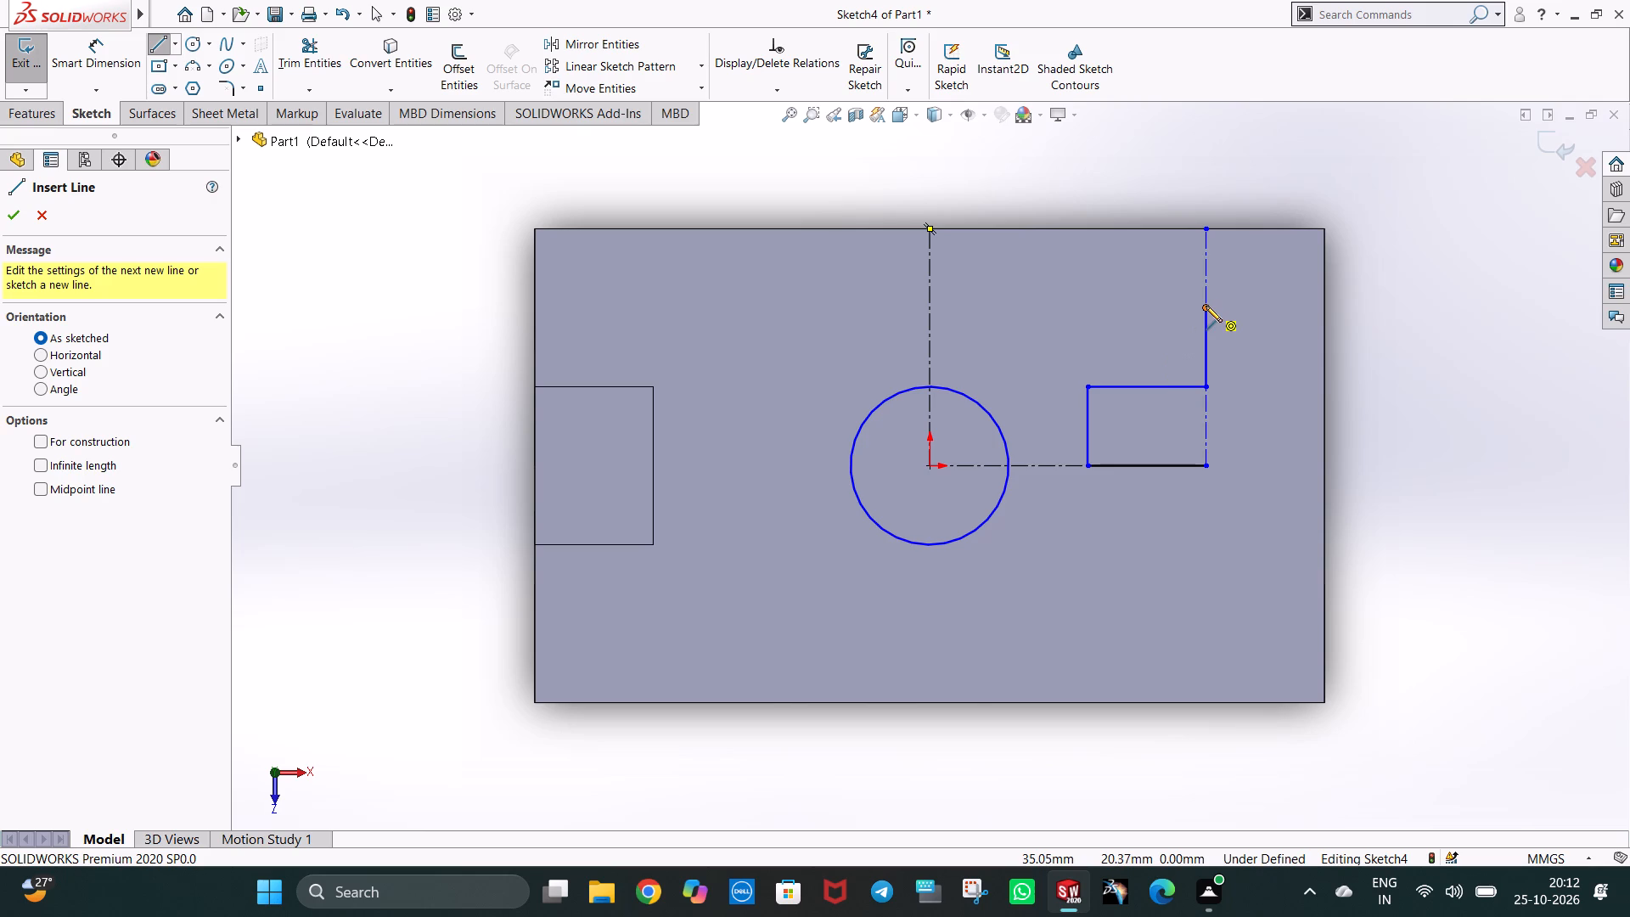
click(1206, 307)
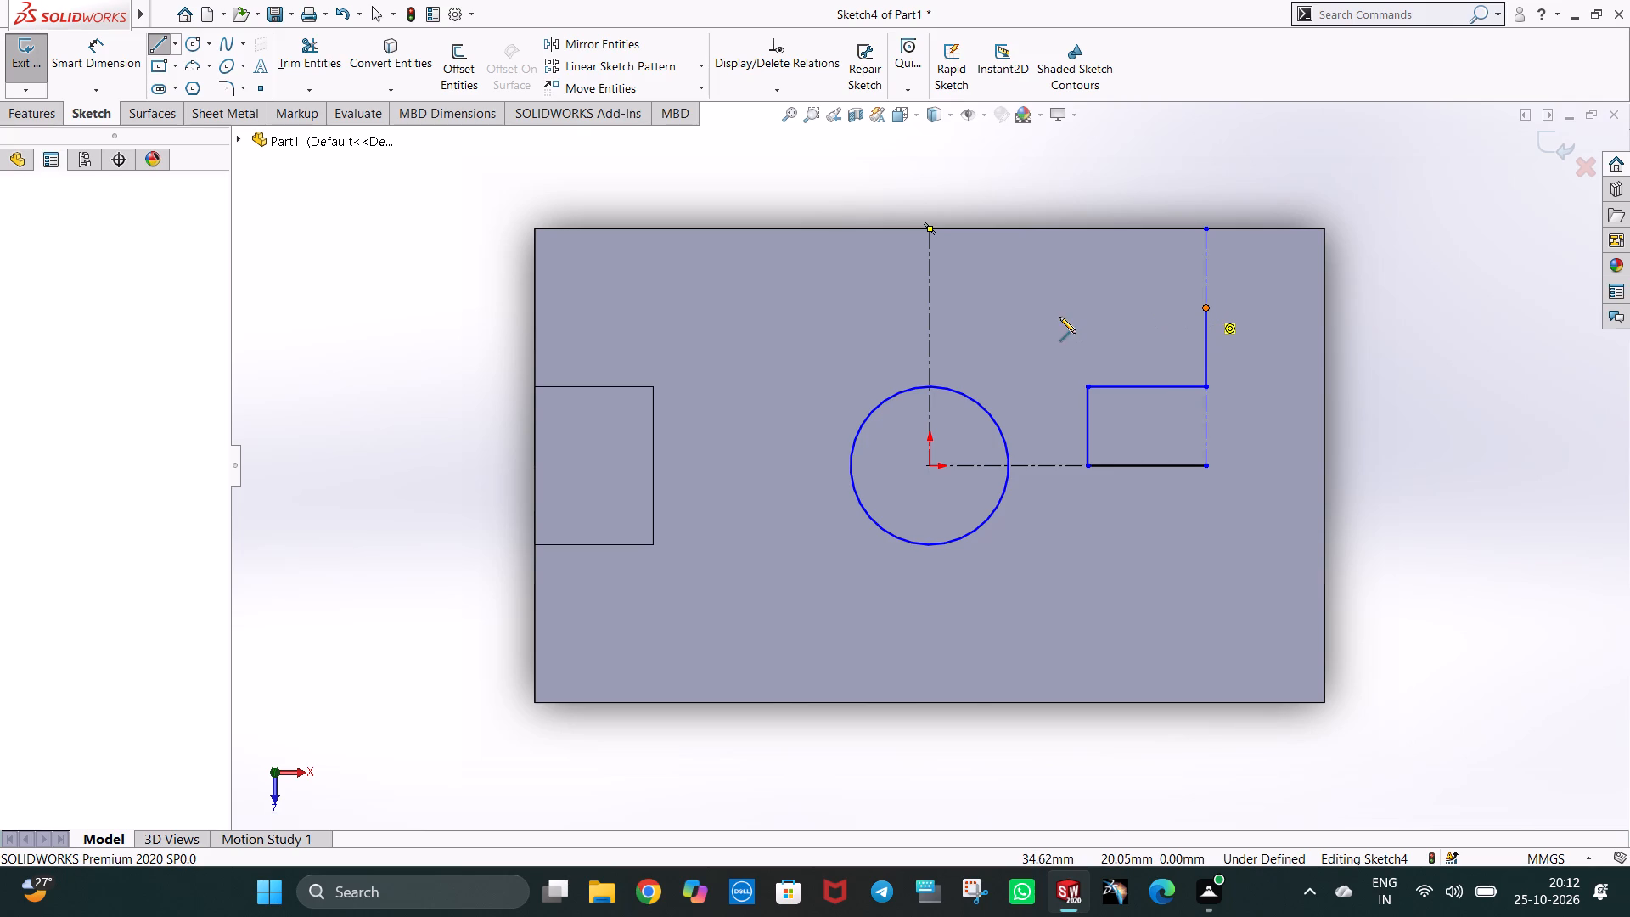
click(1048, 307)
text(22)
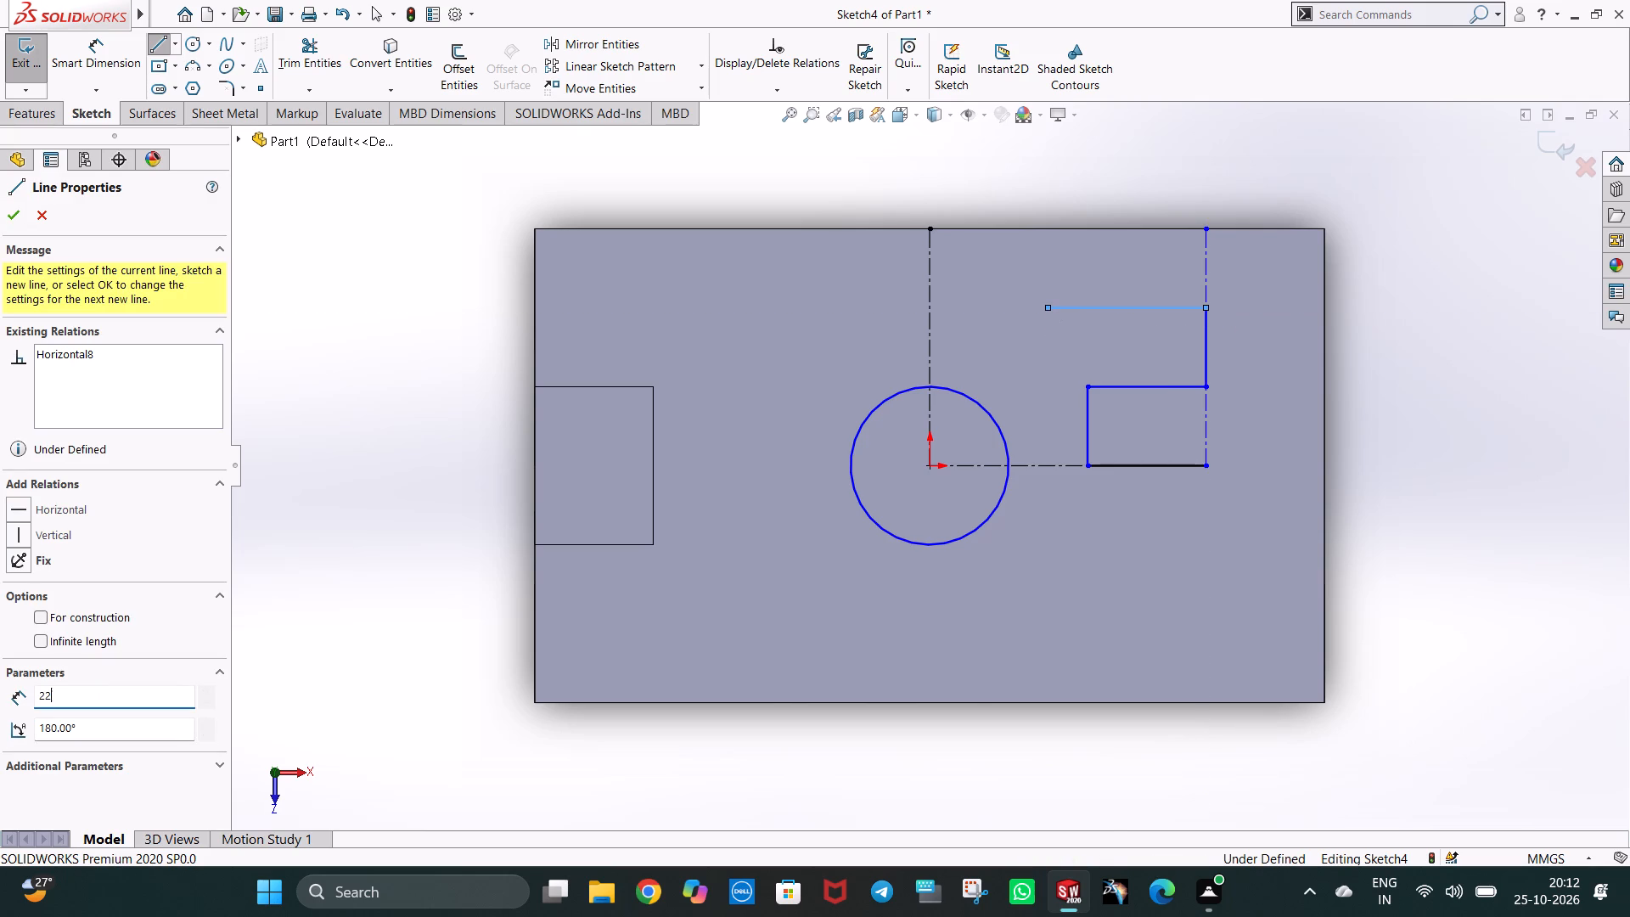
key(Return)
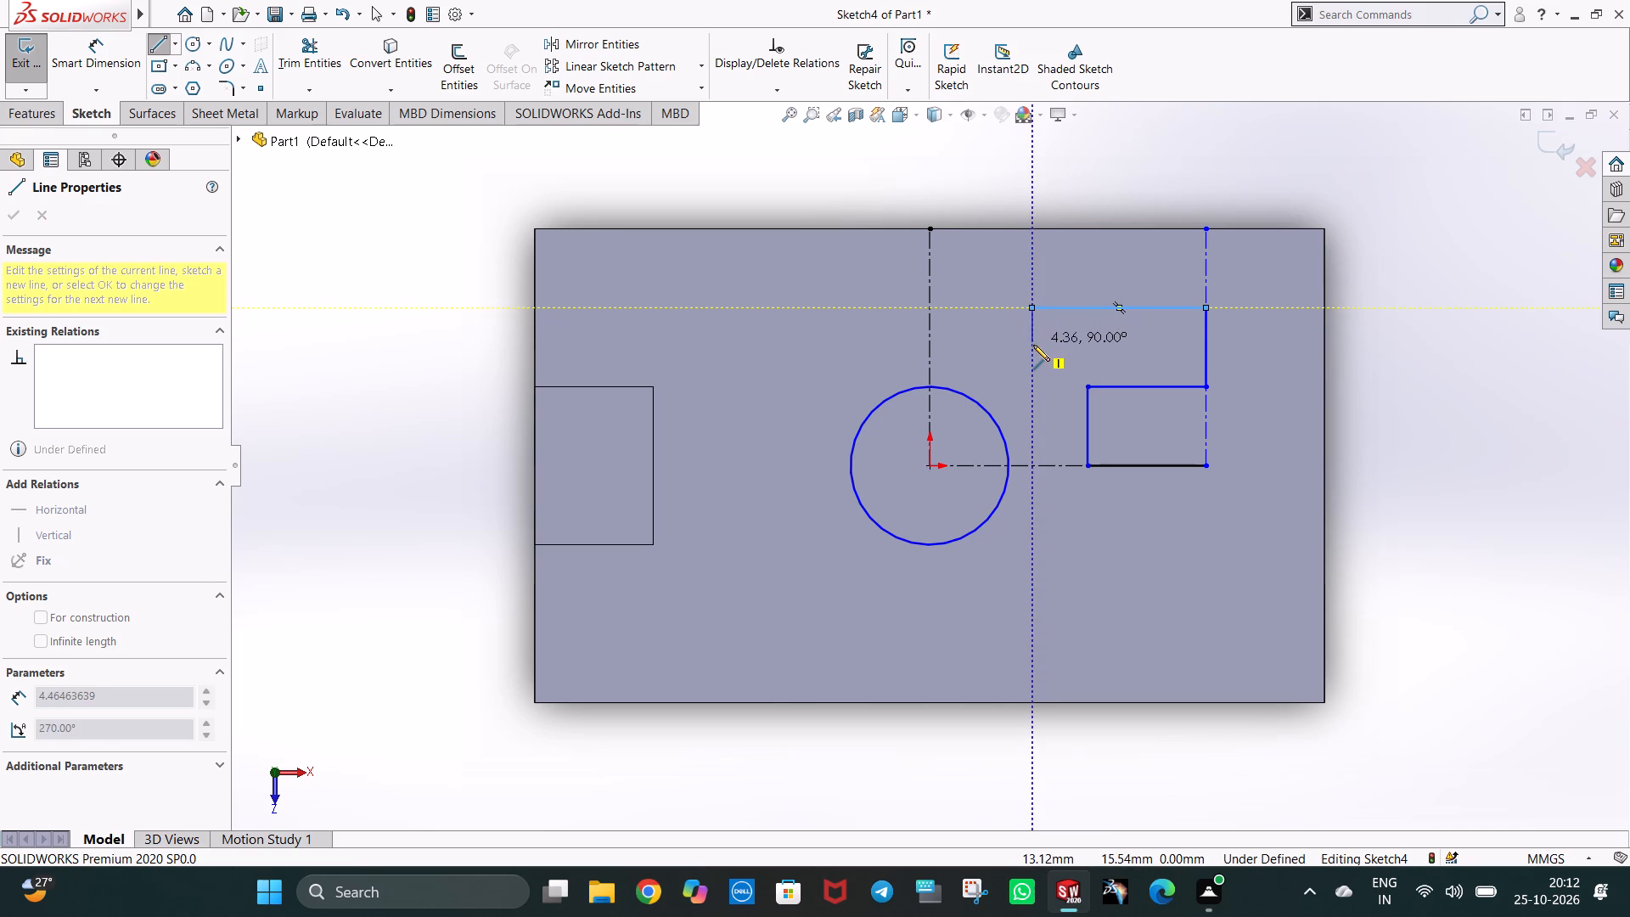
click(1033, 345)
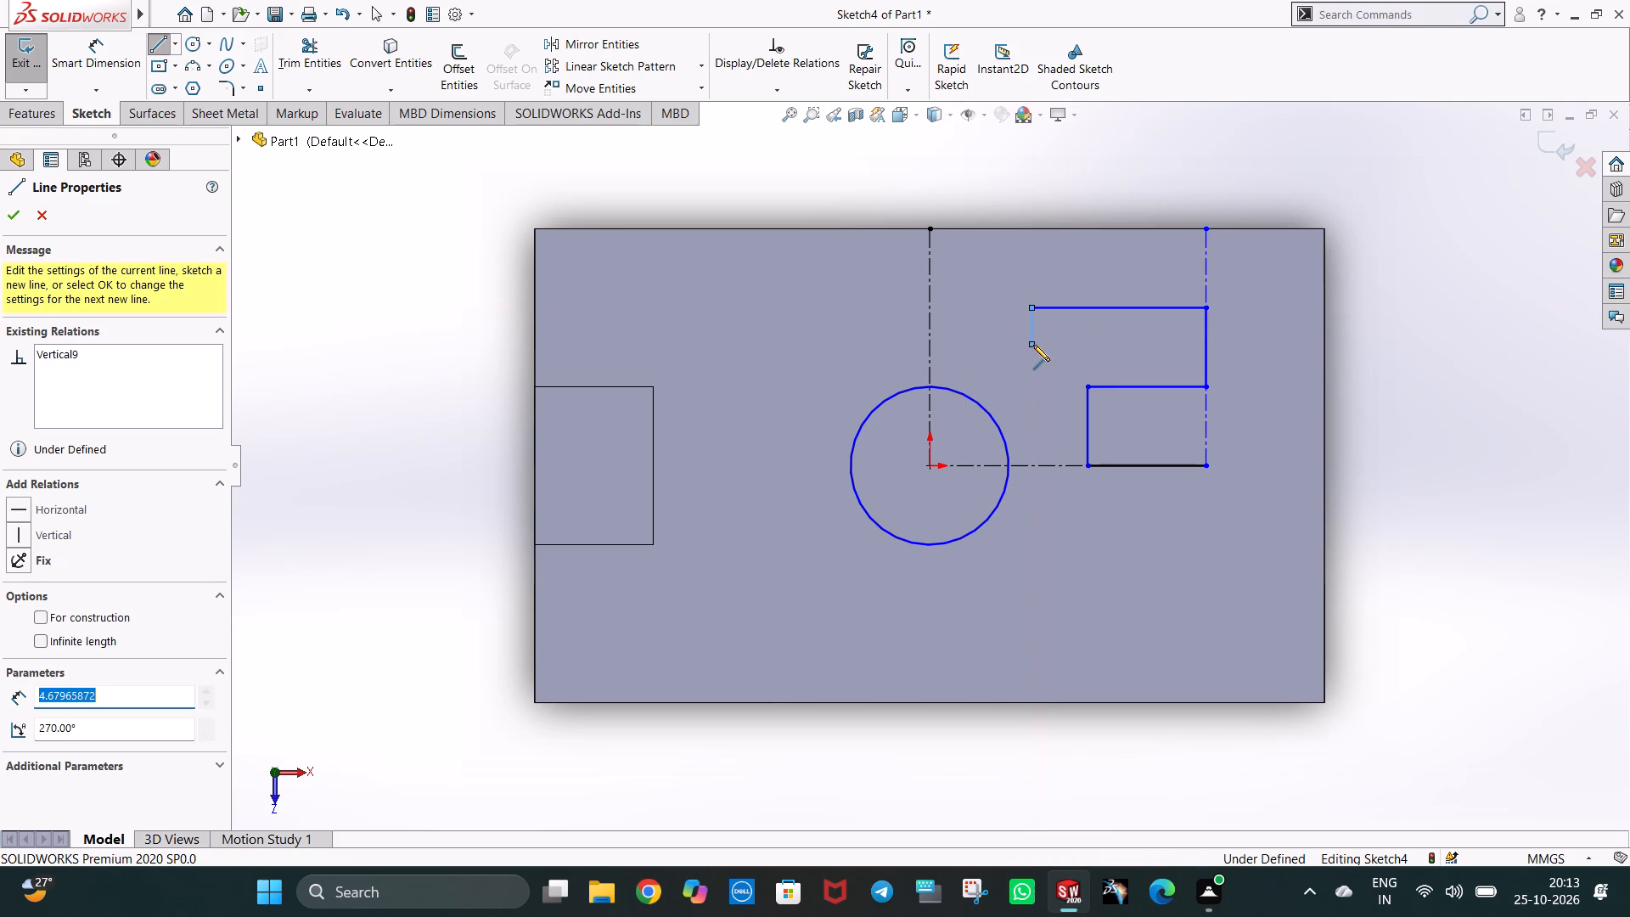
key(5)
key(Return)
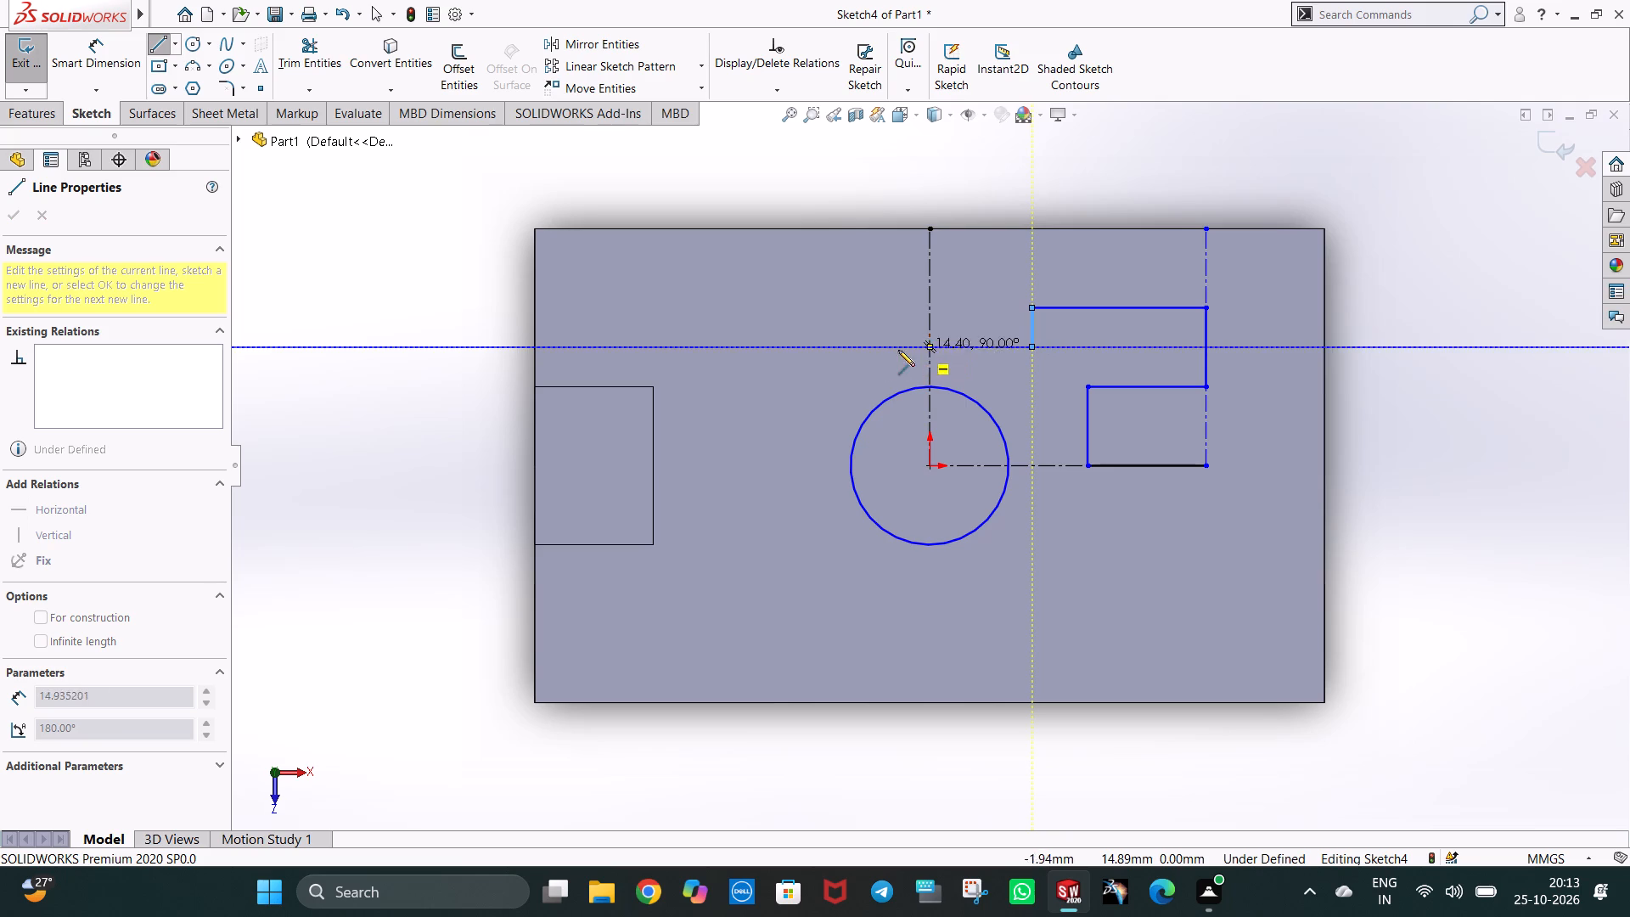
click(826, 348)
text(26)
key(Return)
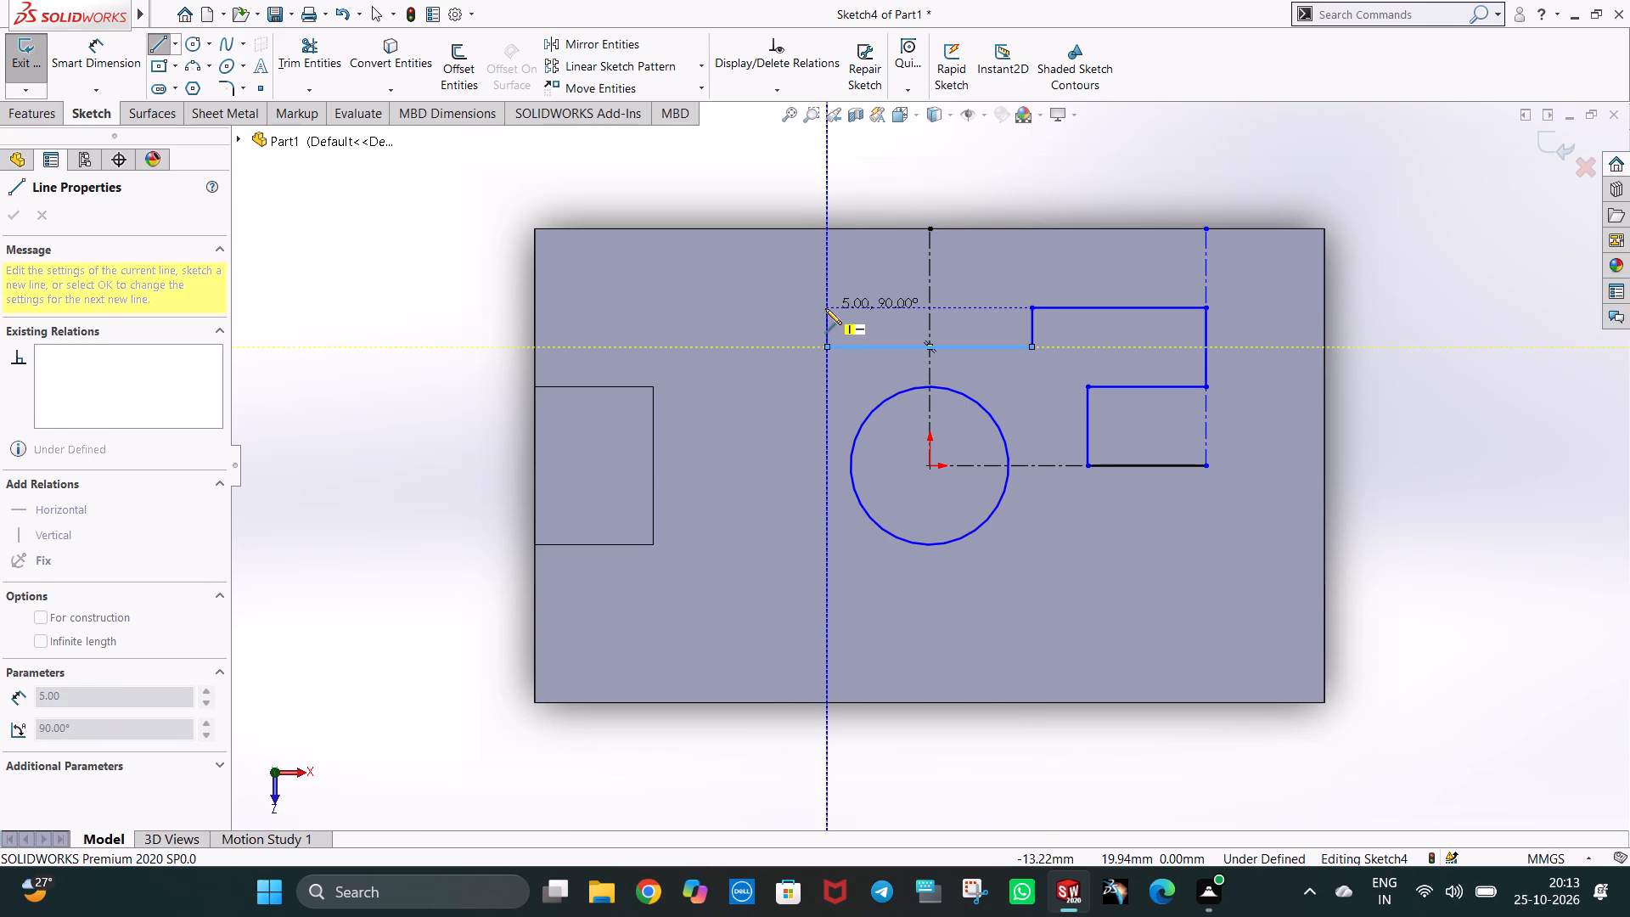
Continue the outline with 5 mm, 22 mm, 10 mm, 15 mm and 10 mm perpendicular lines around the slot side, ending level with the origin.
click(825, 308)
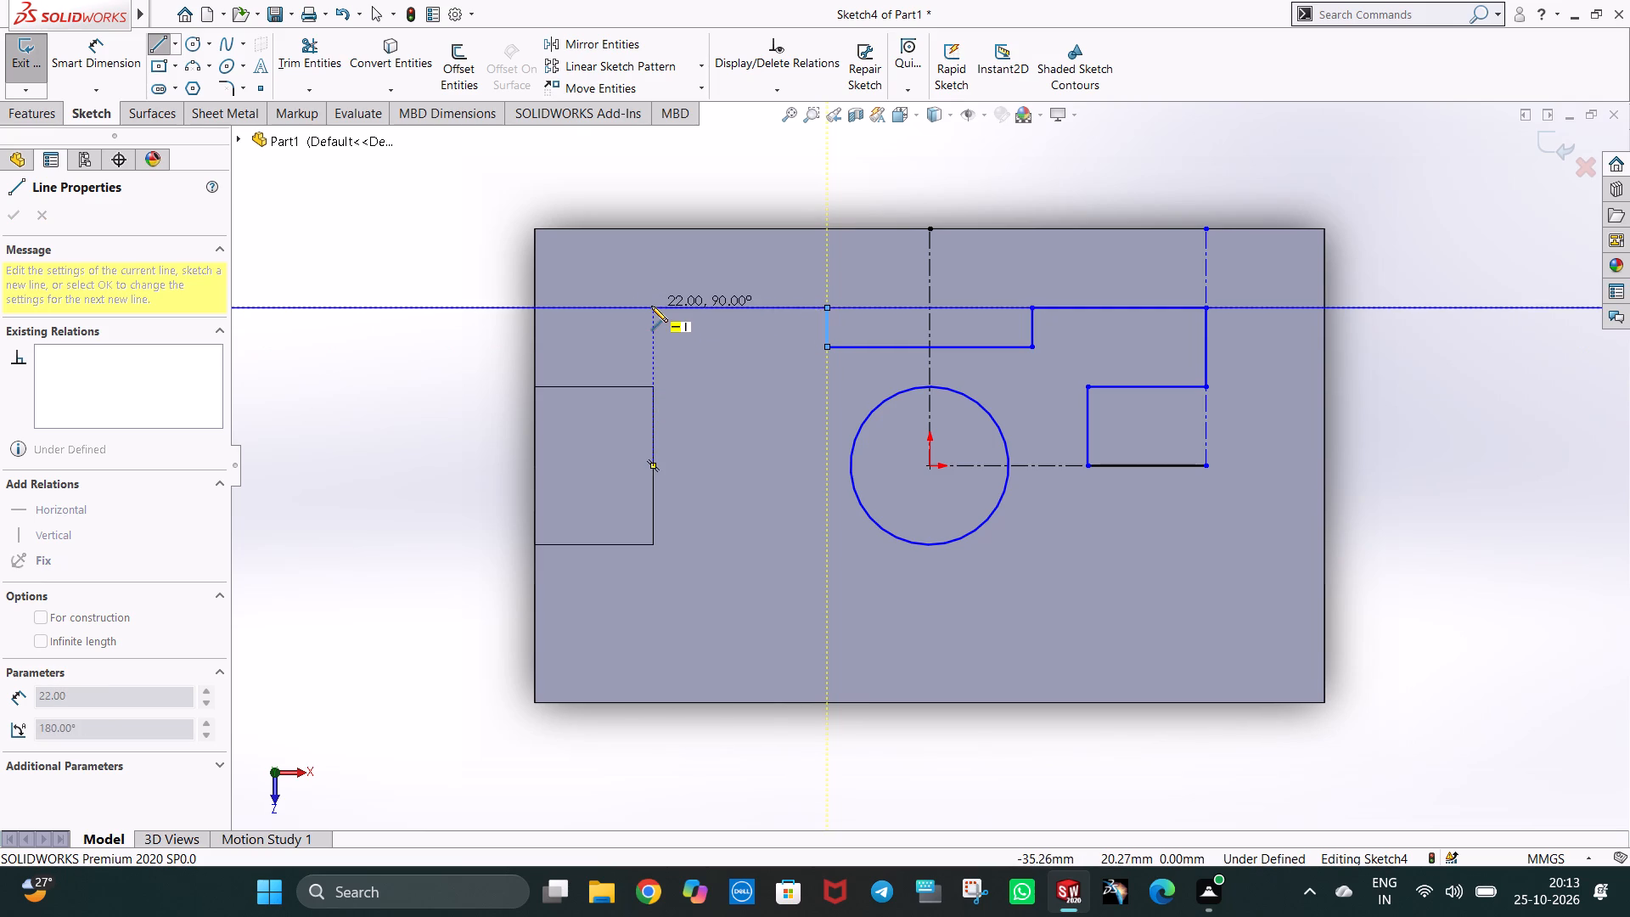
click(651, 306)
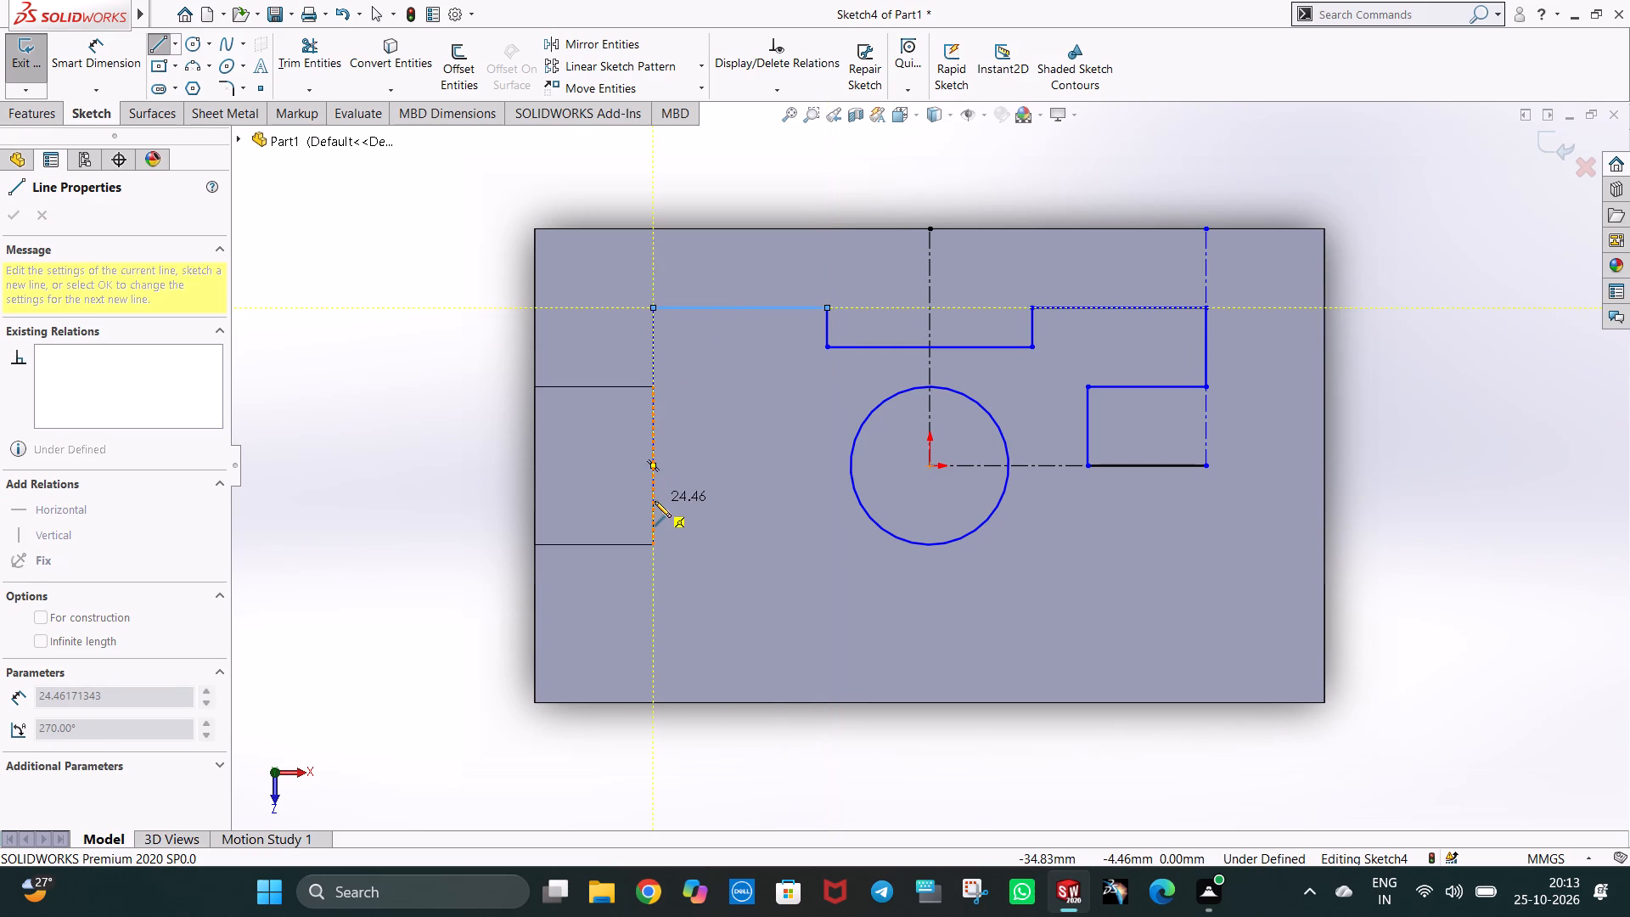
click(649, 385)
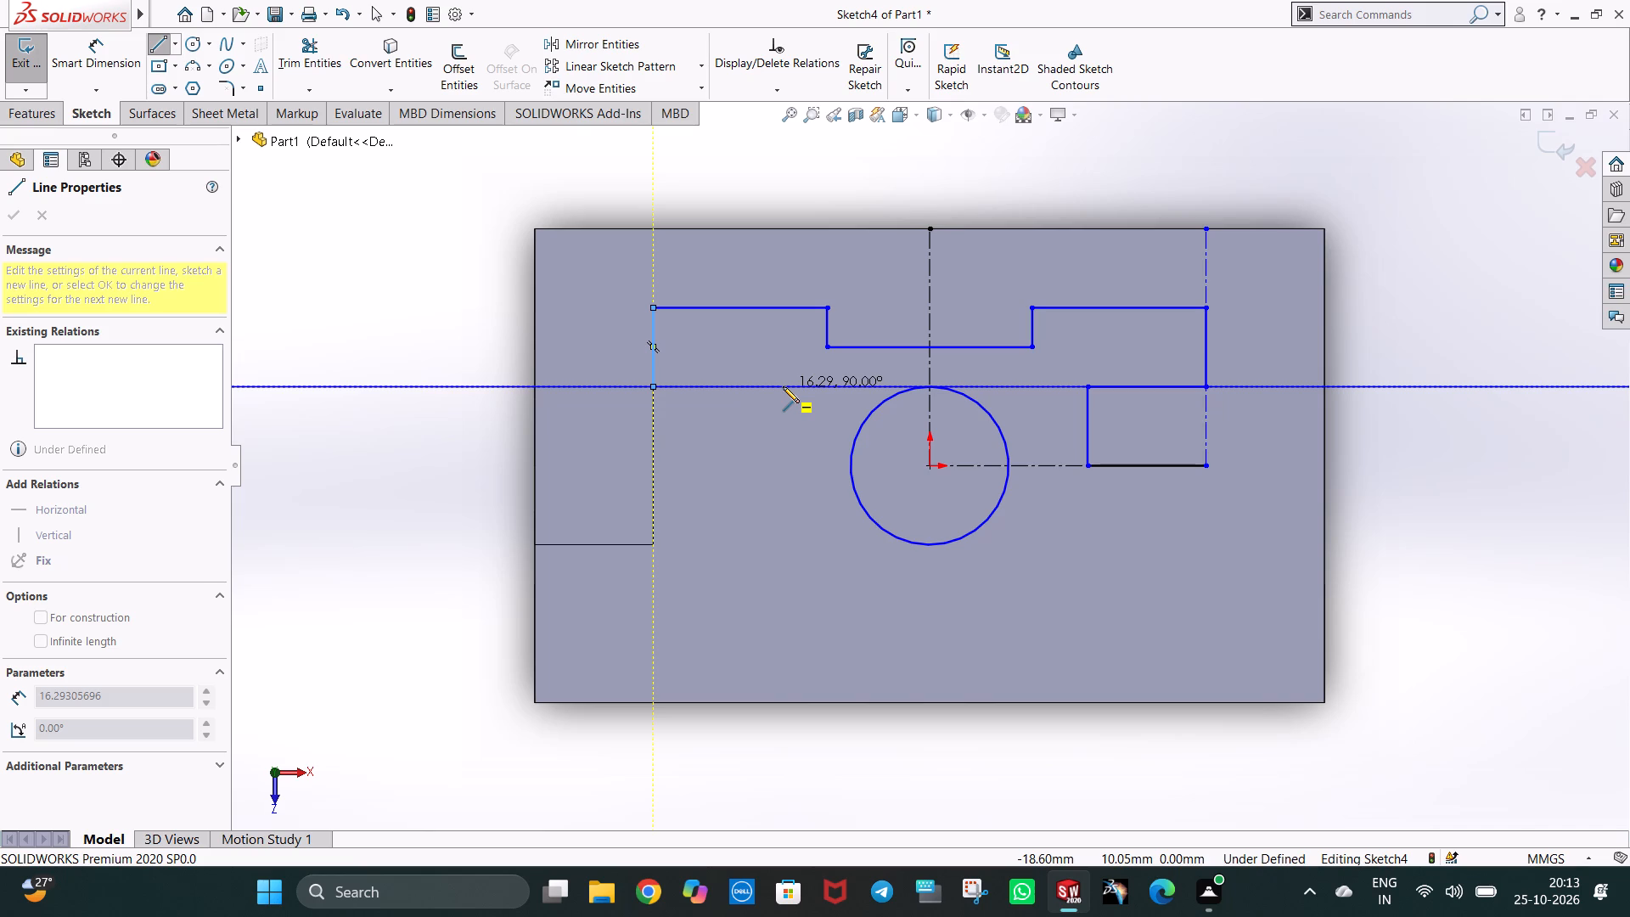
click(773, 388)
text(15)
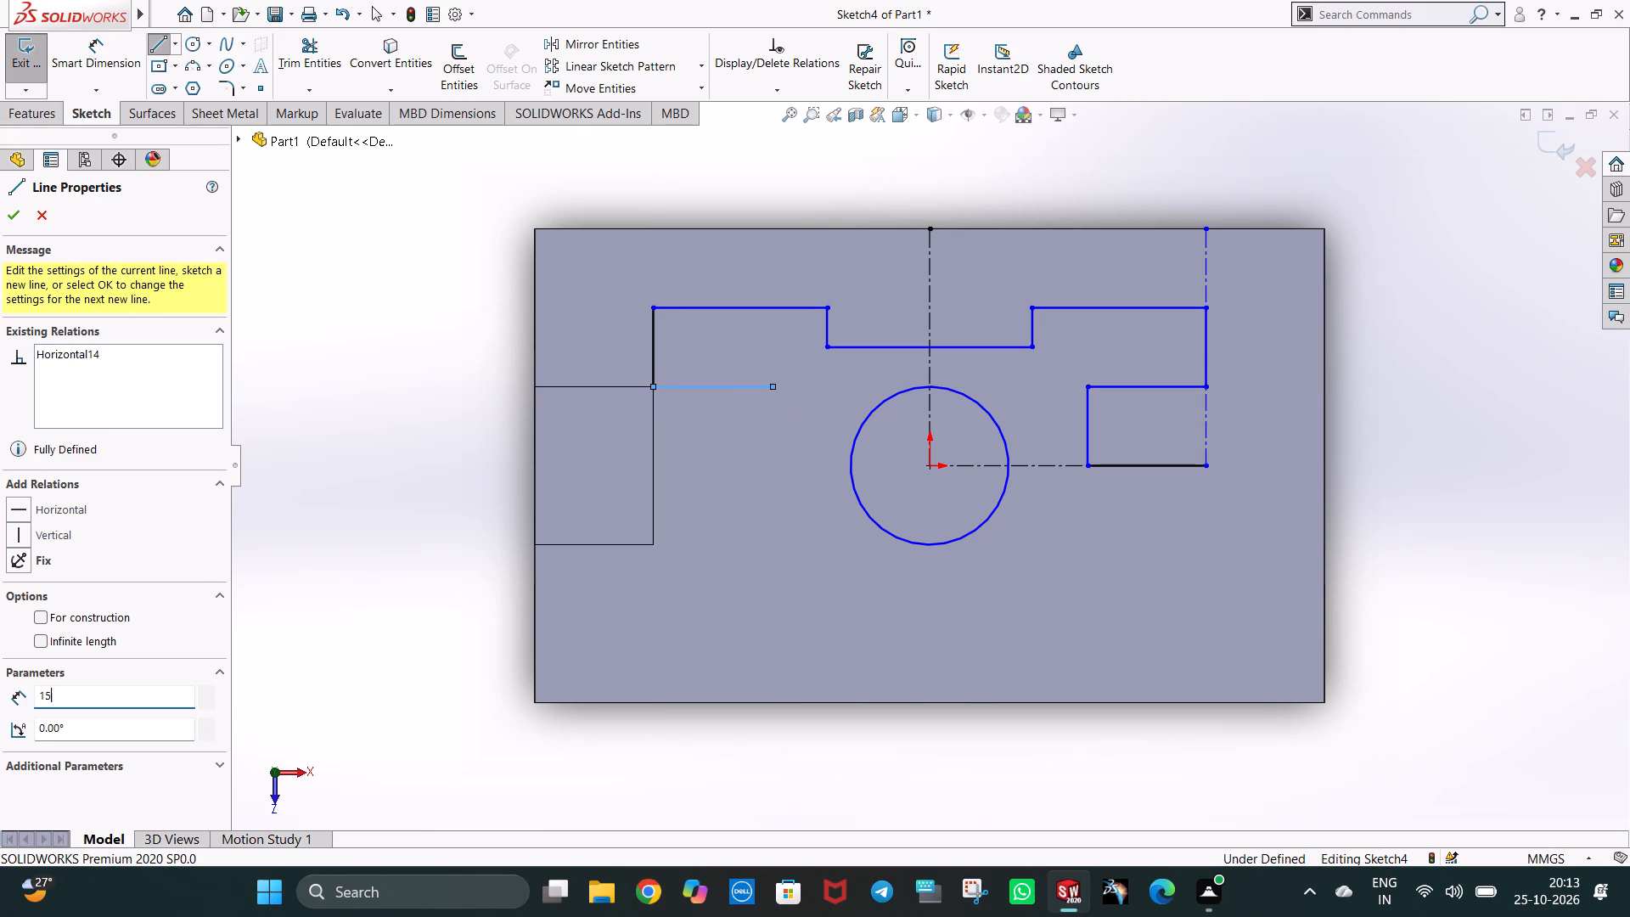
key(Return)
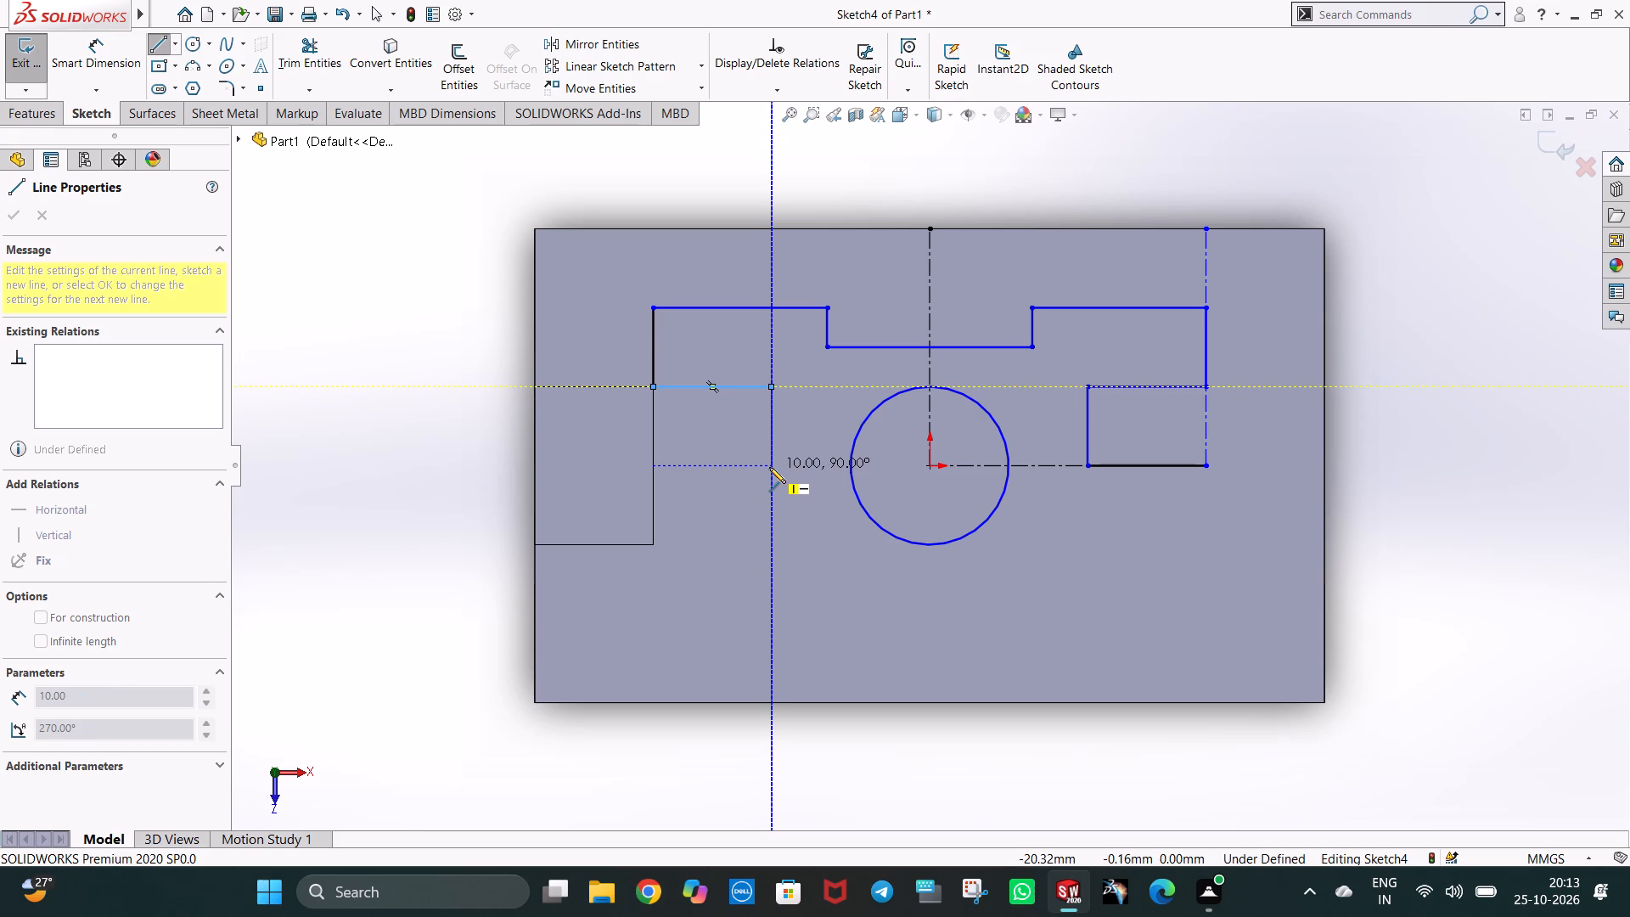
click(770, 463)
key(Escape)
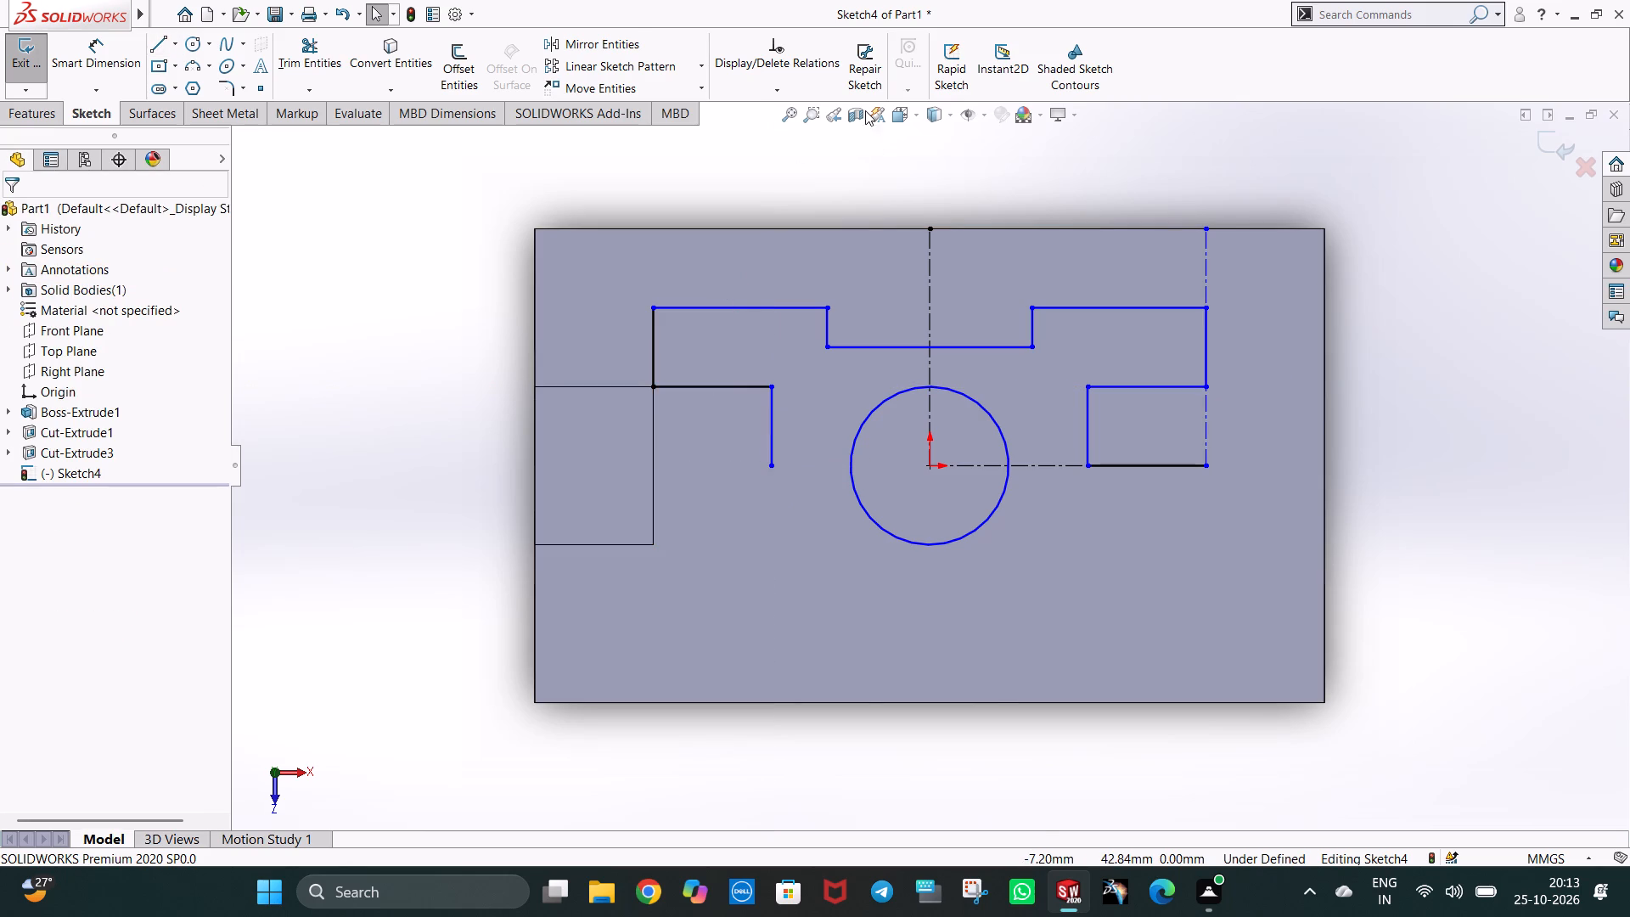
Mirror the eleven lines of the stepped half-profile about the horizontal centerline through the origin, keeping the originals.
click(638, 42)
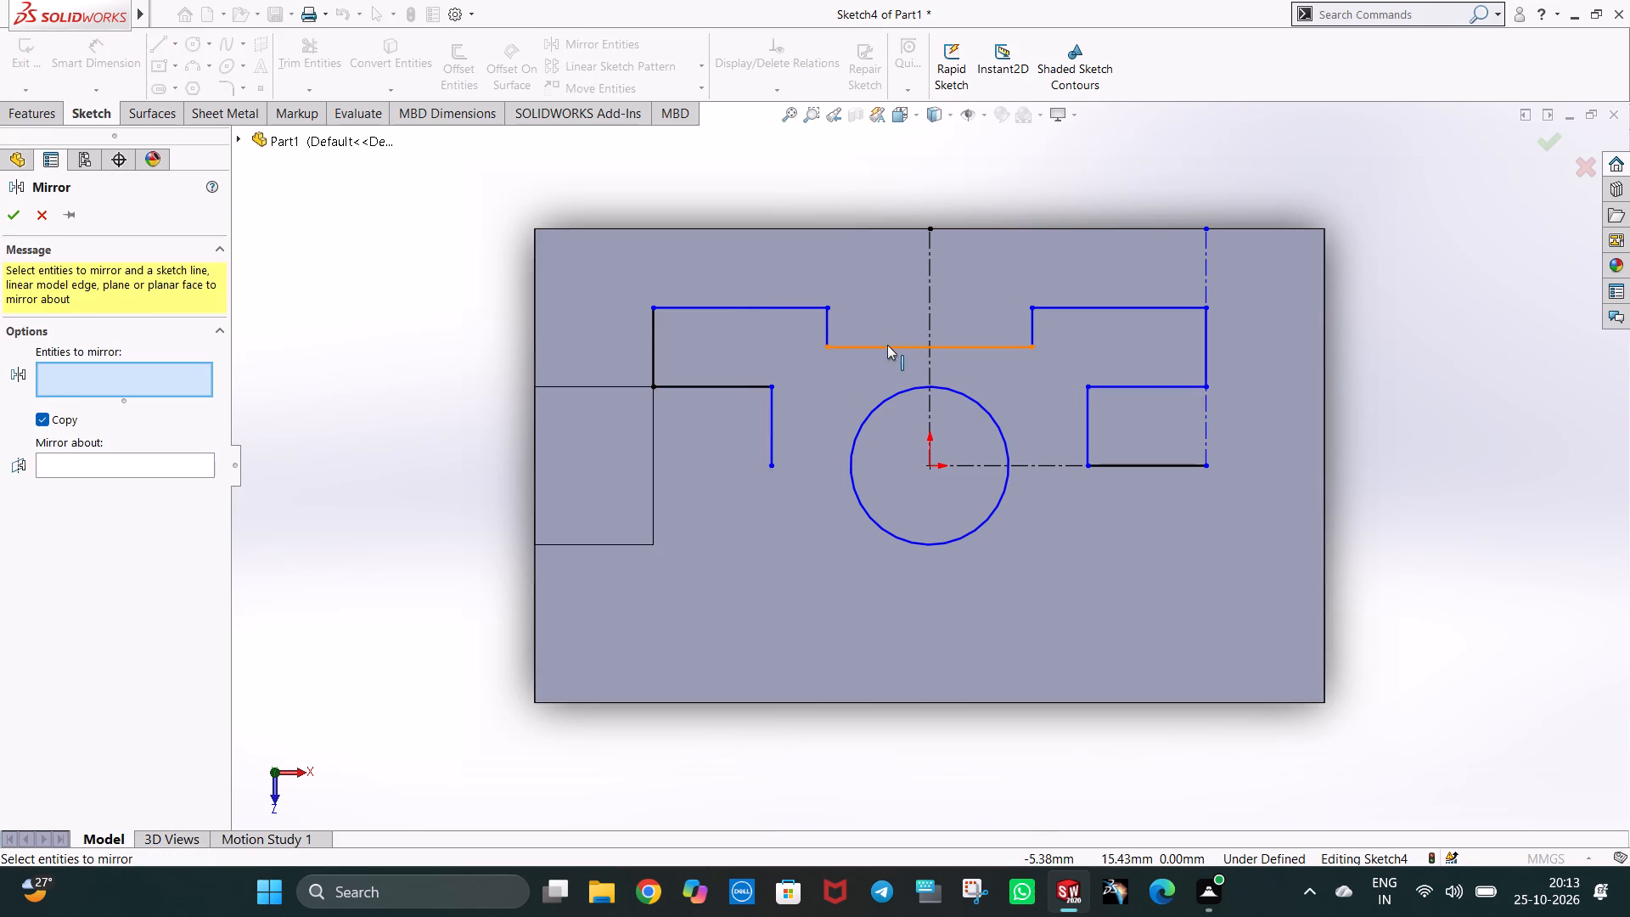
click(887, 345)
click(798, 311)
click(828, 321)
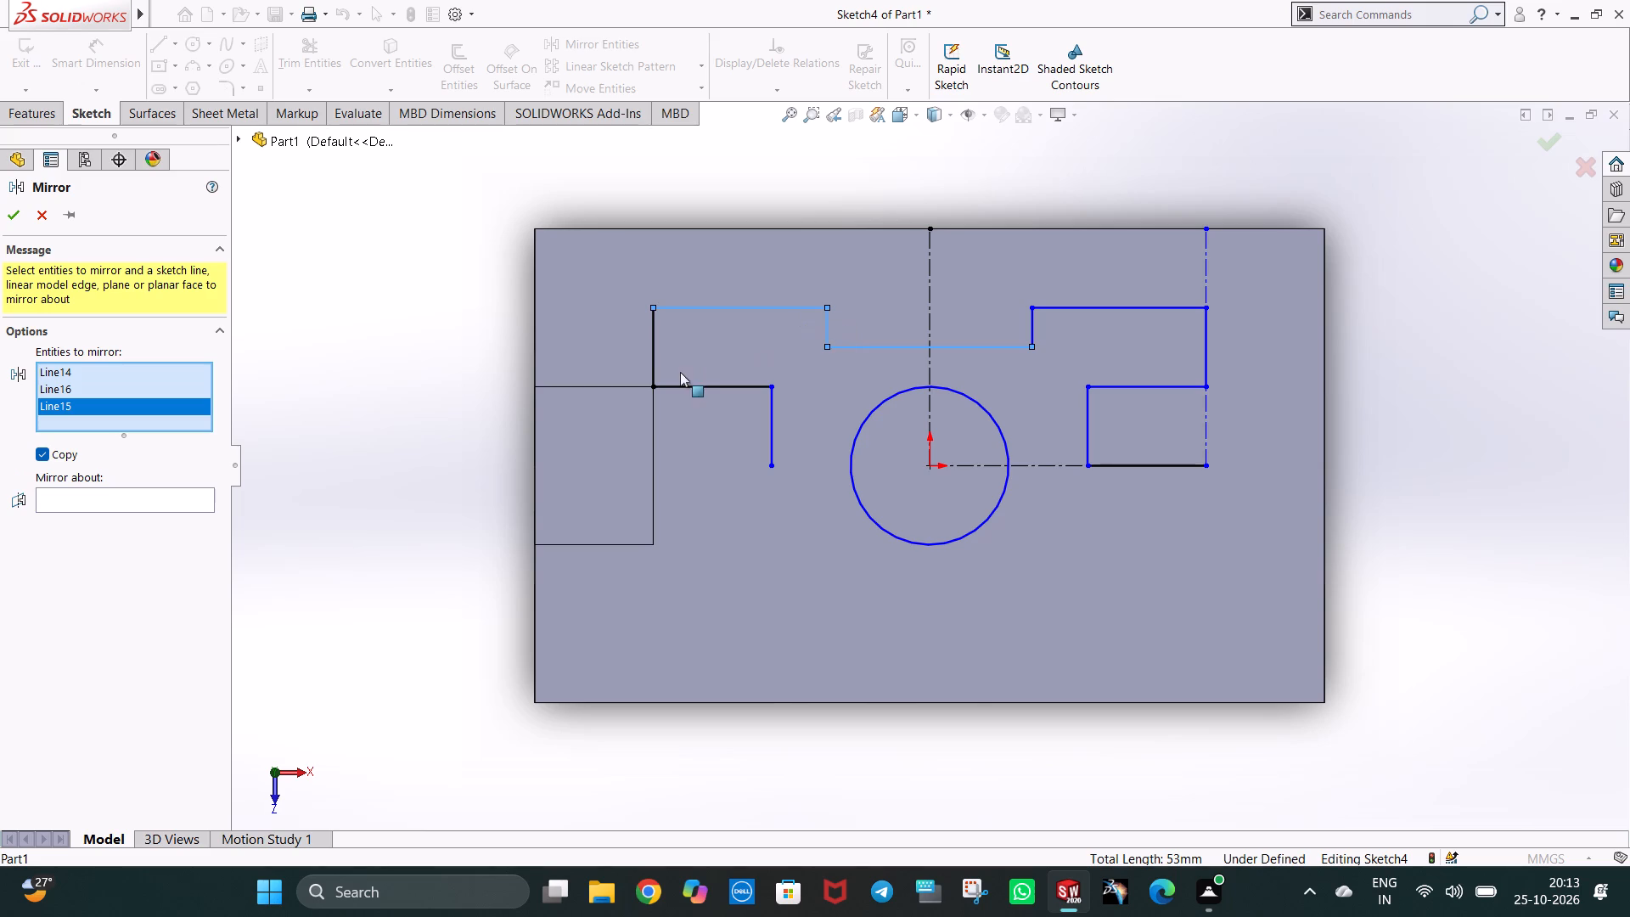
click(654, 356)
click(691, 388)
click(772, 437)
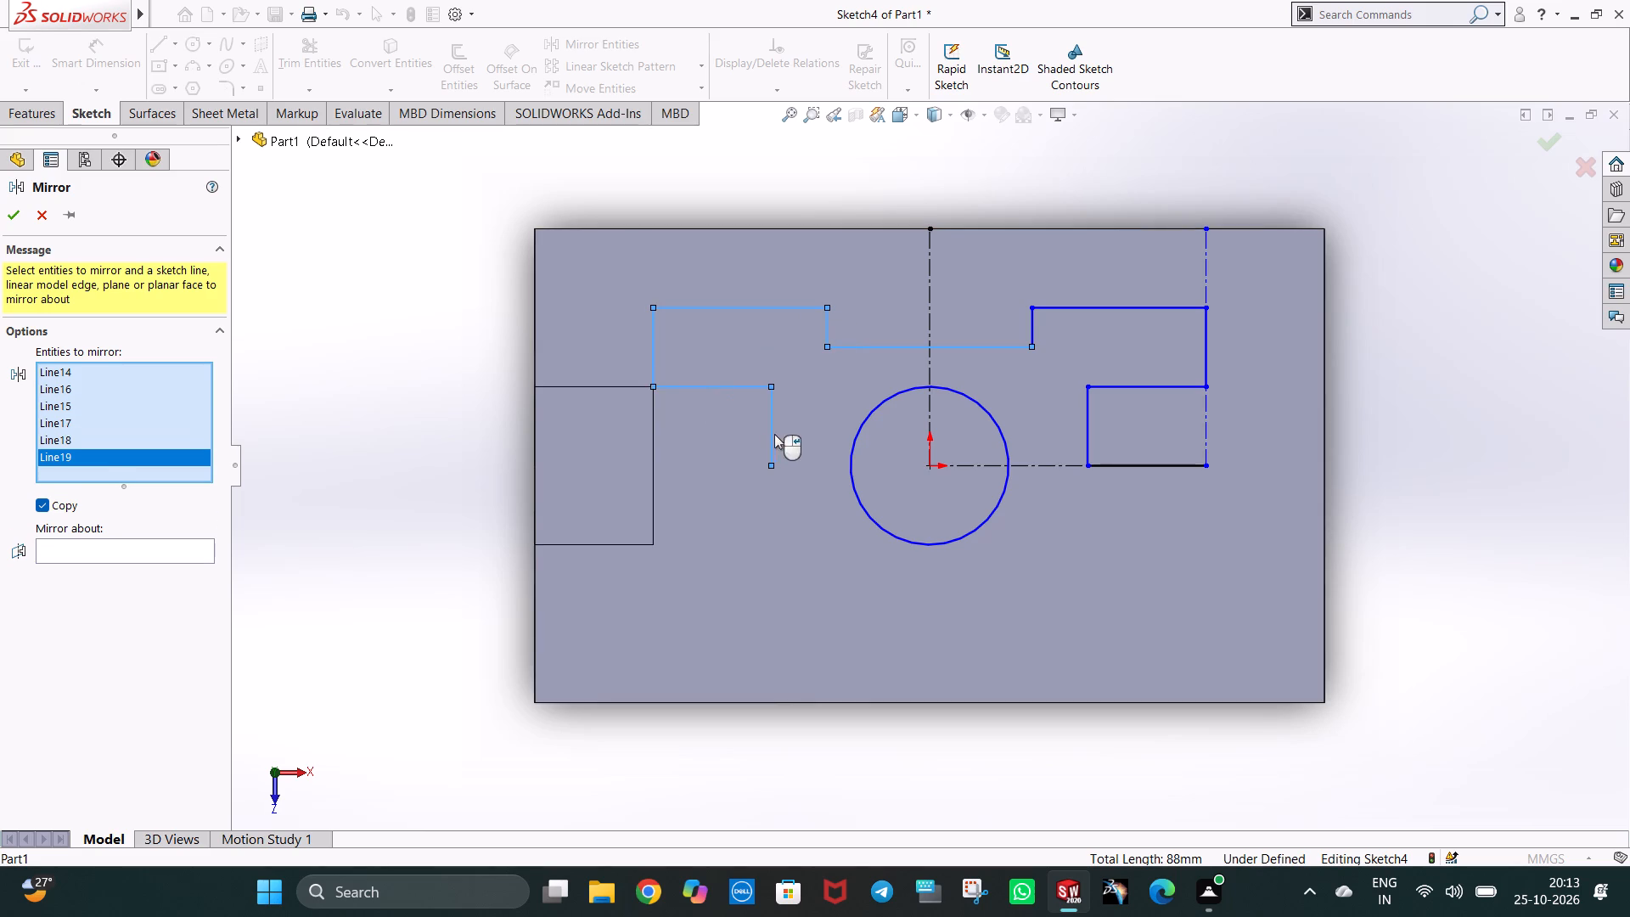
click(1034, 324)
click(1073, 311)
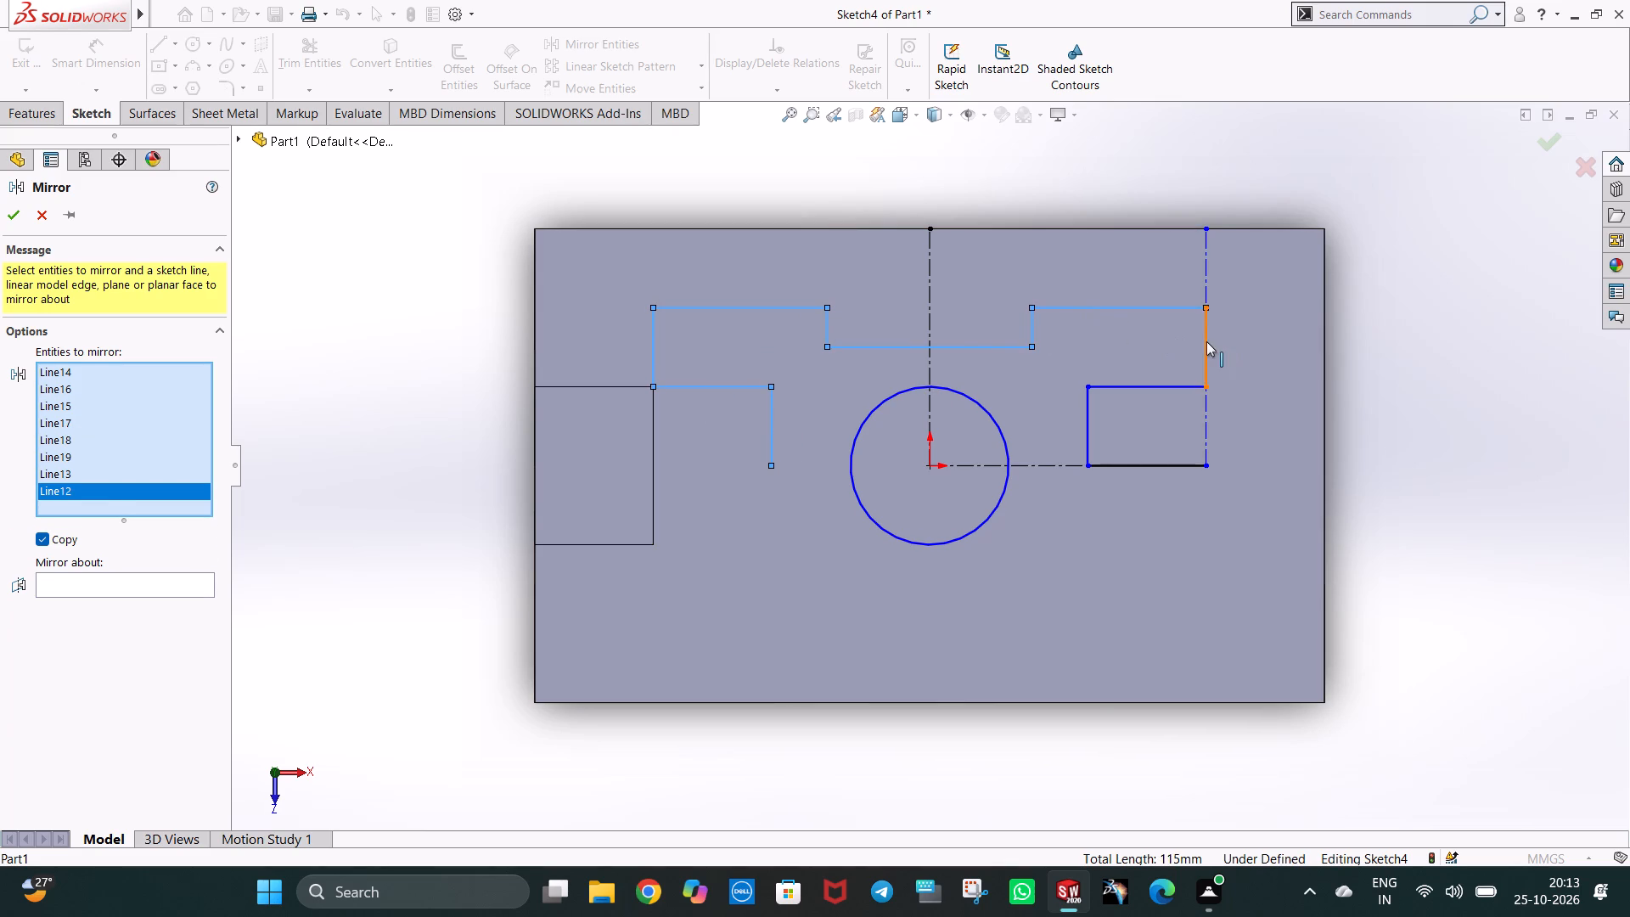
click(1203, 343)
click(1146, 387)
click(1090, 418)
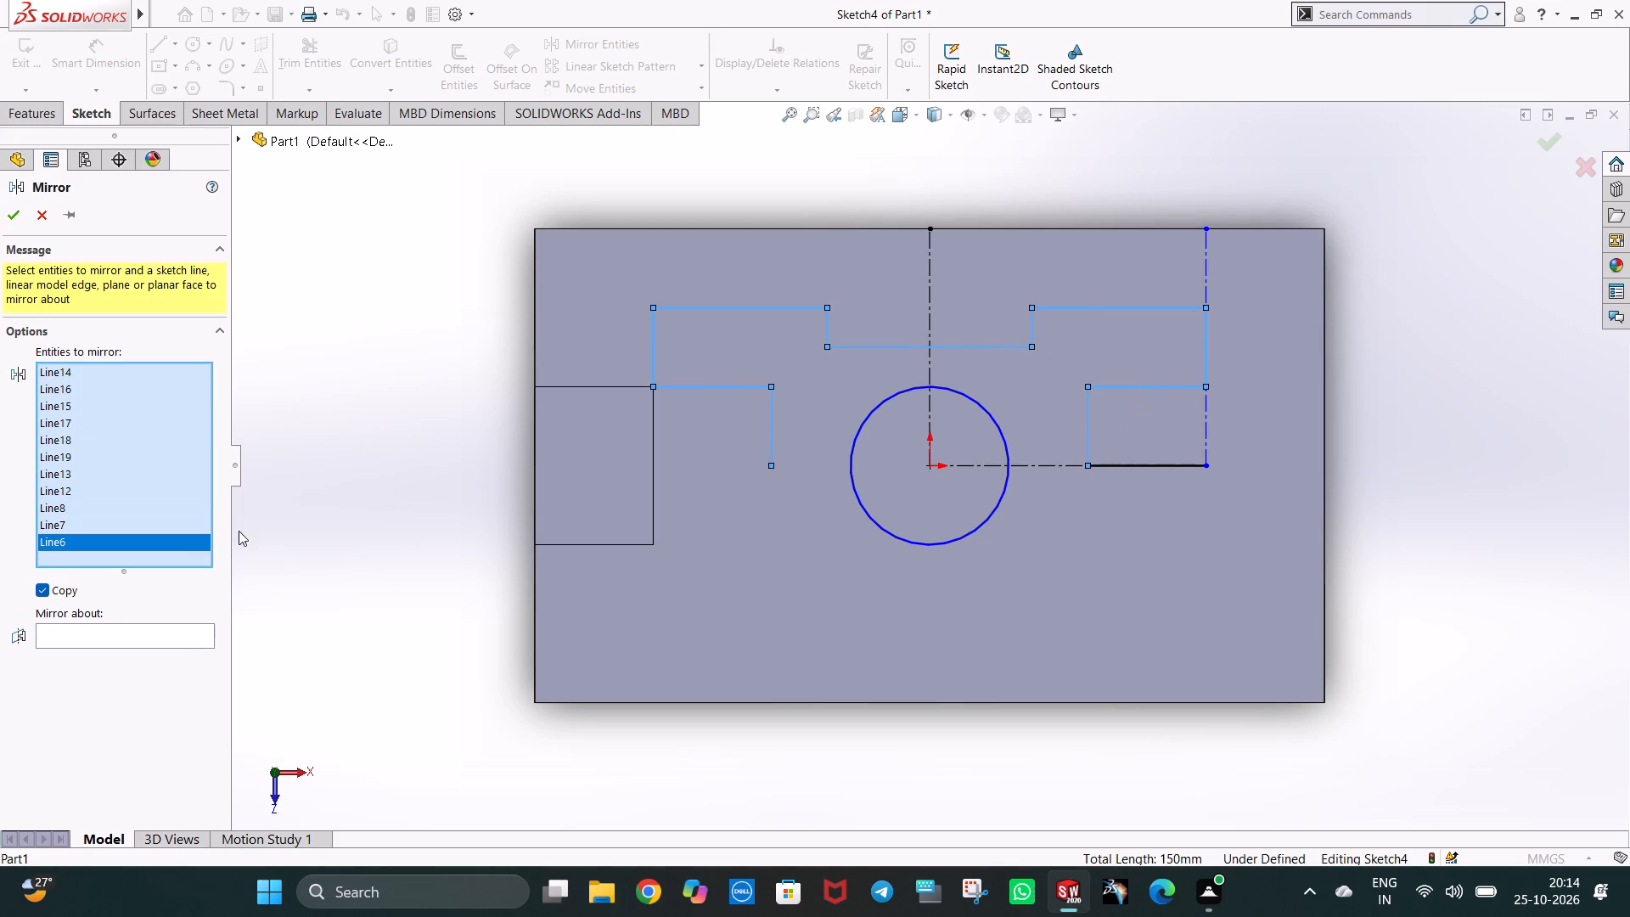
click(137, 639)
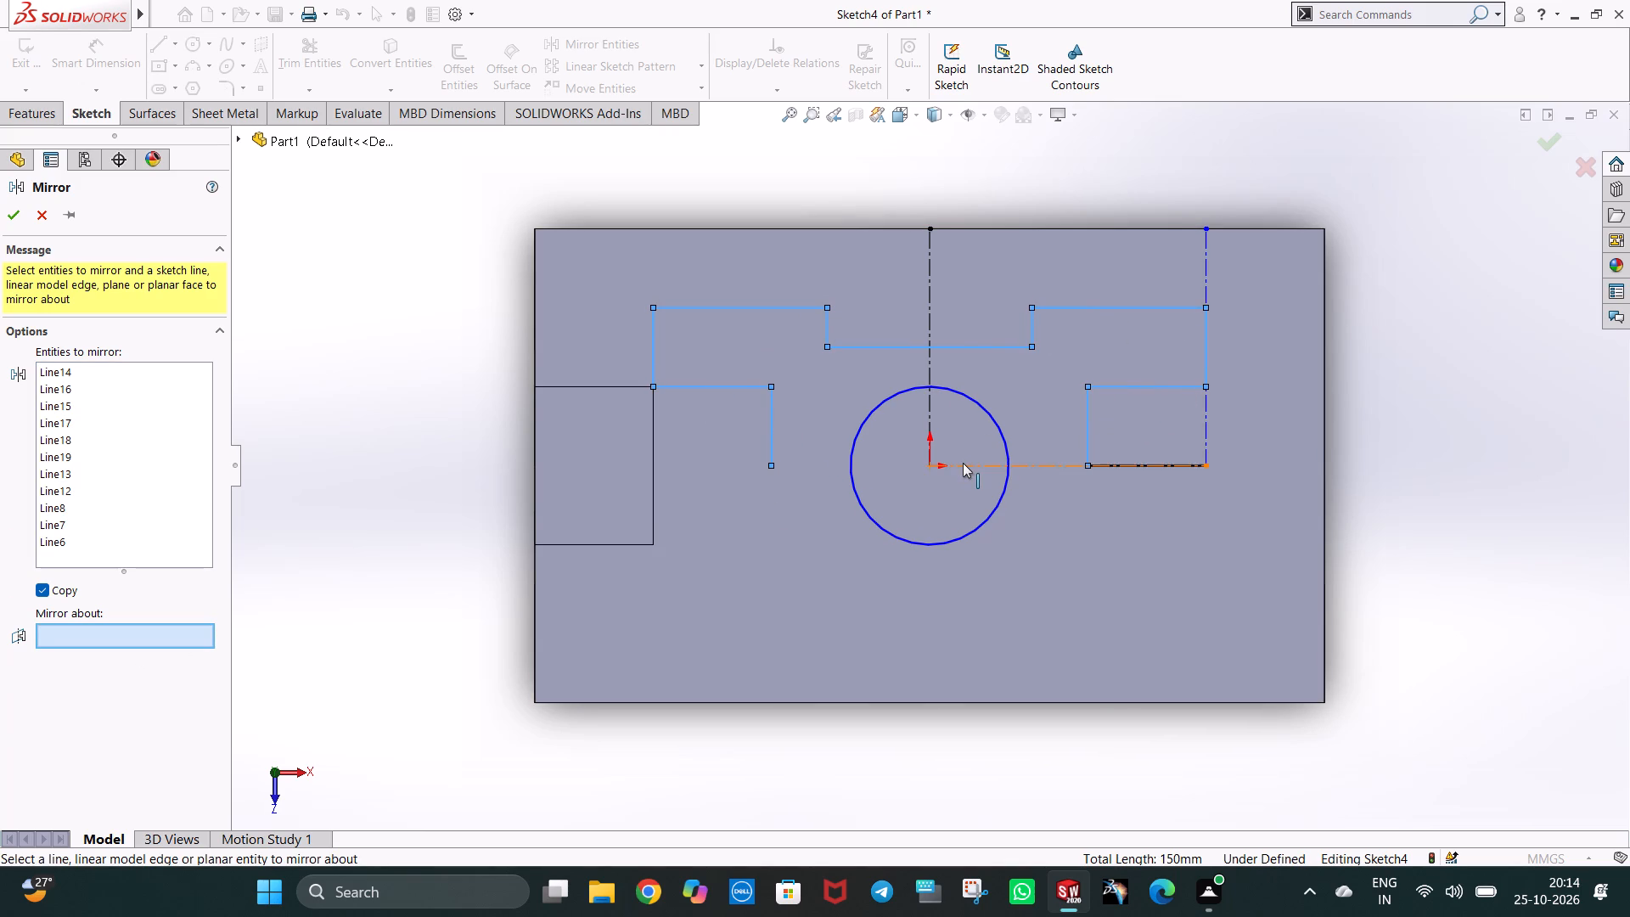
click(963, 463)
right_click(963, 463)
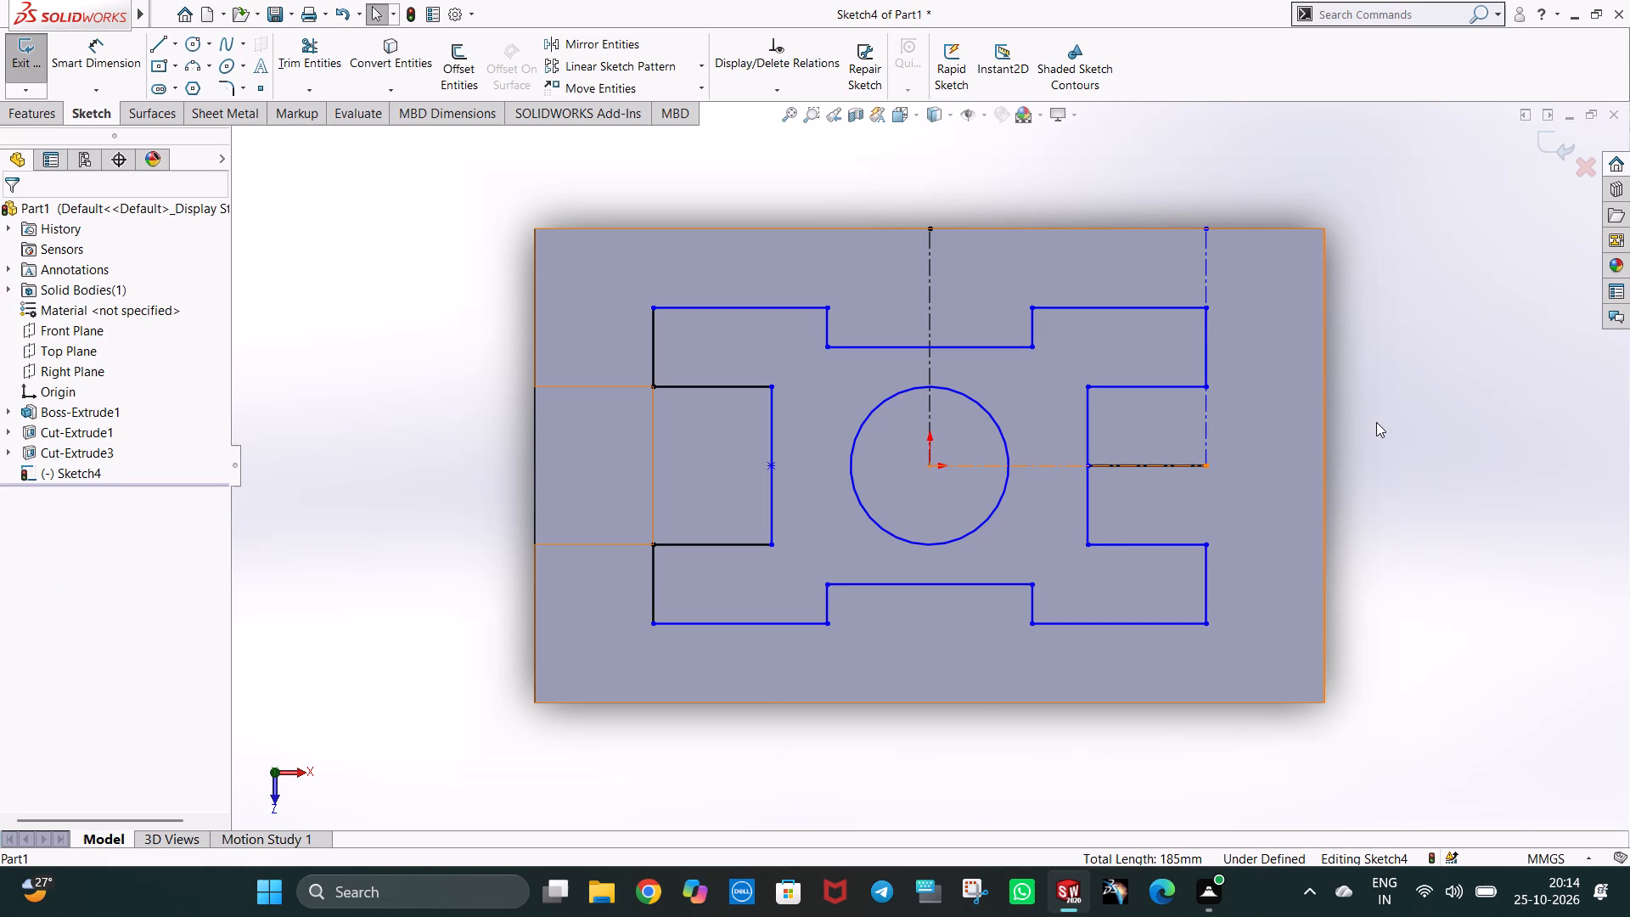
click(1376, 422)
Trim away the 15 mm line closing the recess opposite the slot and the surplus centerline segments along that side of the profile.
middle_drag(1063, 668, 1062, 466)
middle_drag(1062, 466, 1067, 522)
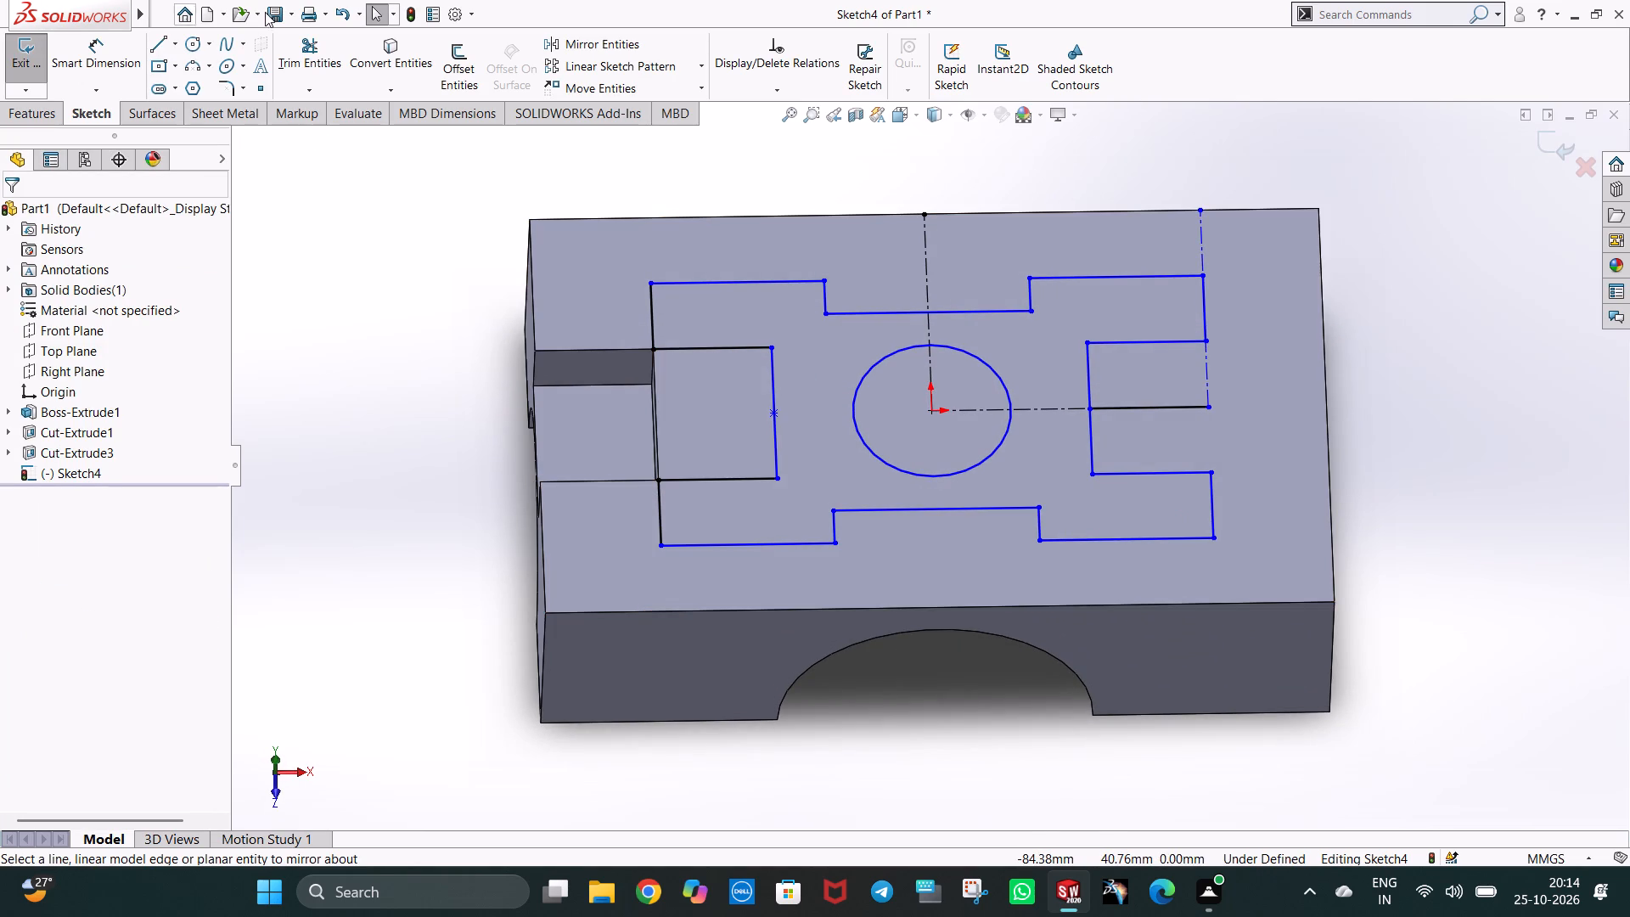
click(306, 70)
drag(1266, 378, 1155, 411)
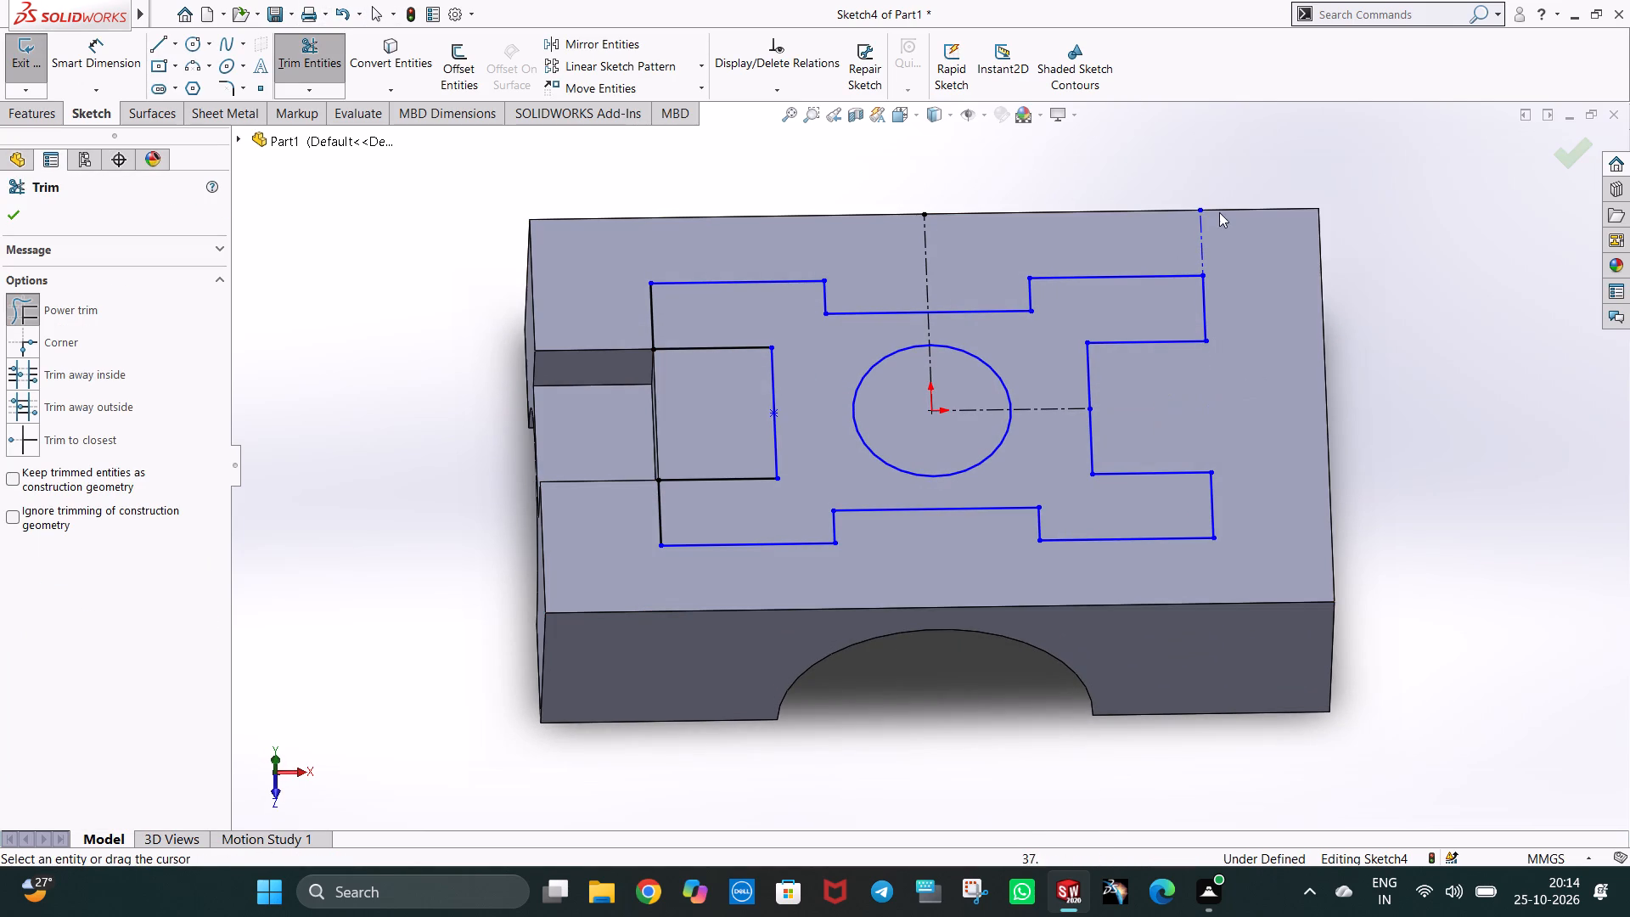
drag(1235, 229, 1198, 235)
key(Escape)
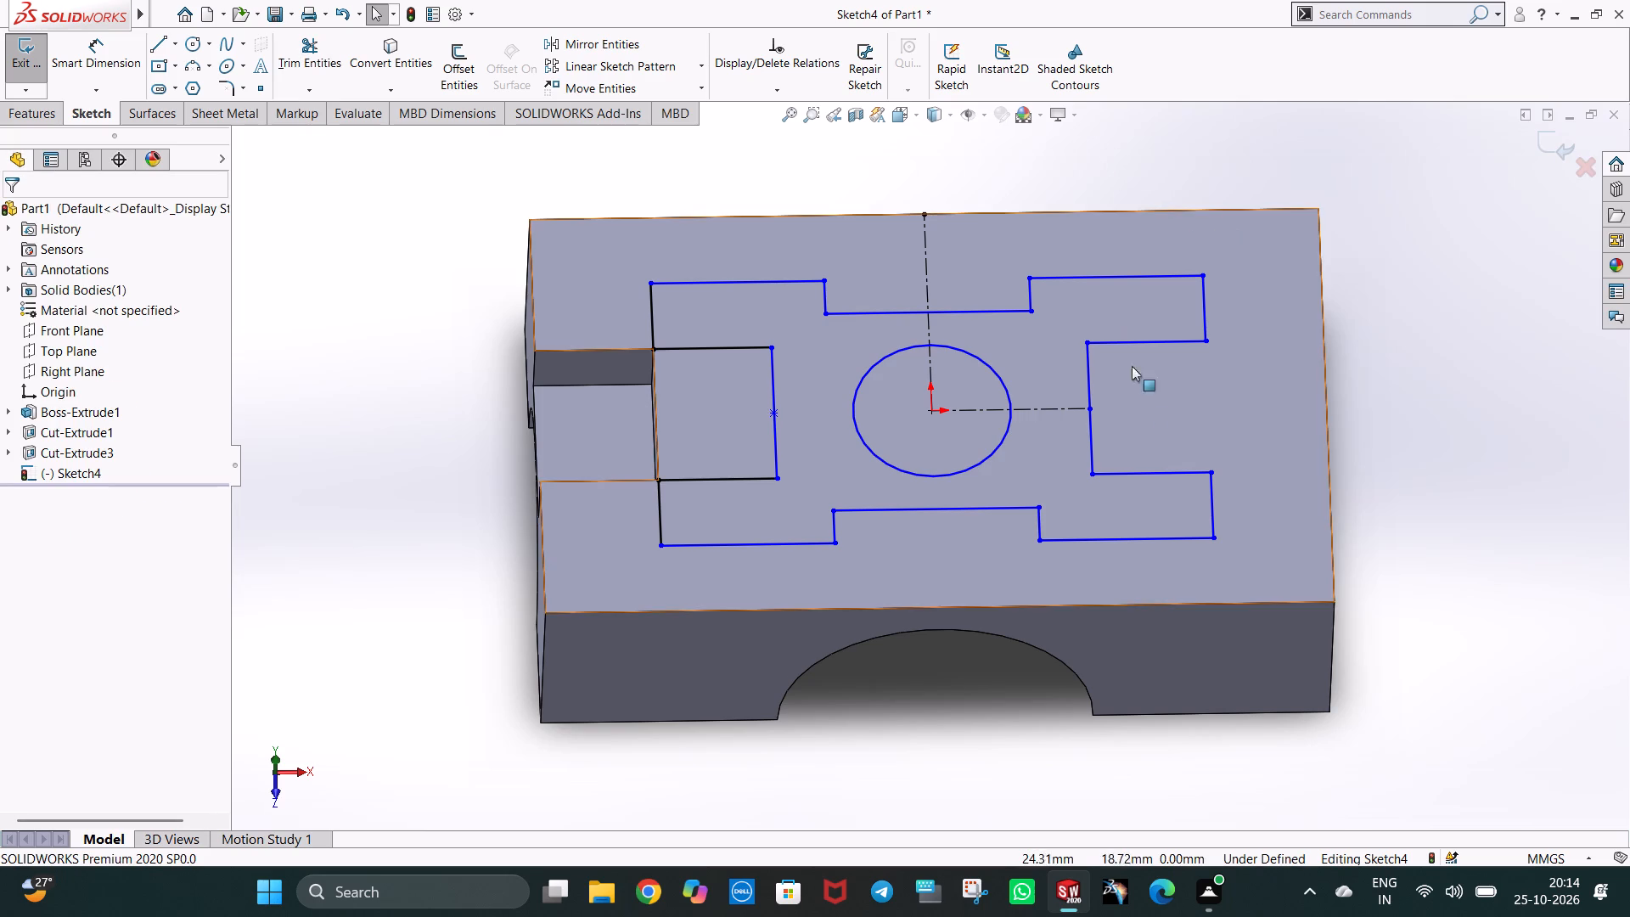
Dimension the notch base line crossing the vertical centerline and the adjacent short outer end line of the profile, accepting their drawn lengths.
middle_drag(930, 338, 941, 455)
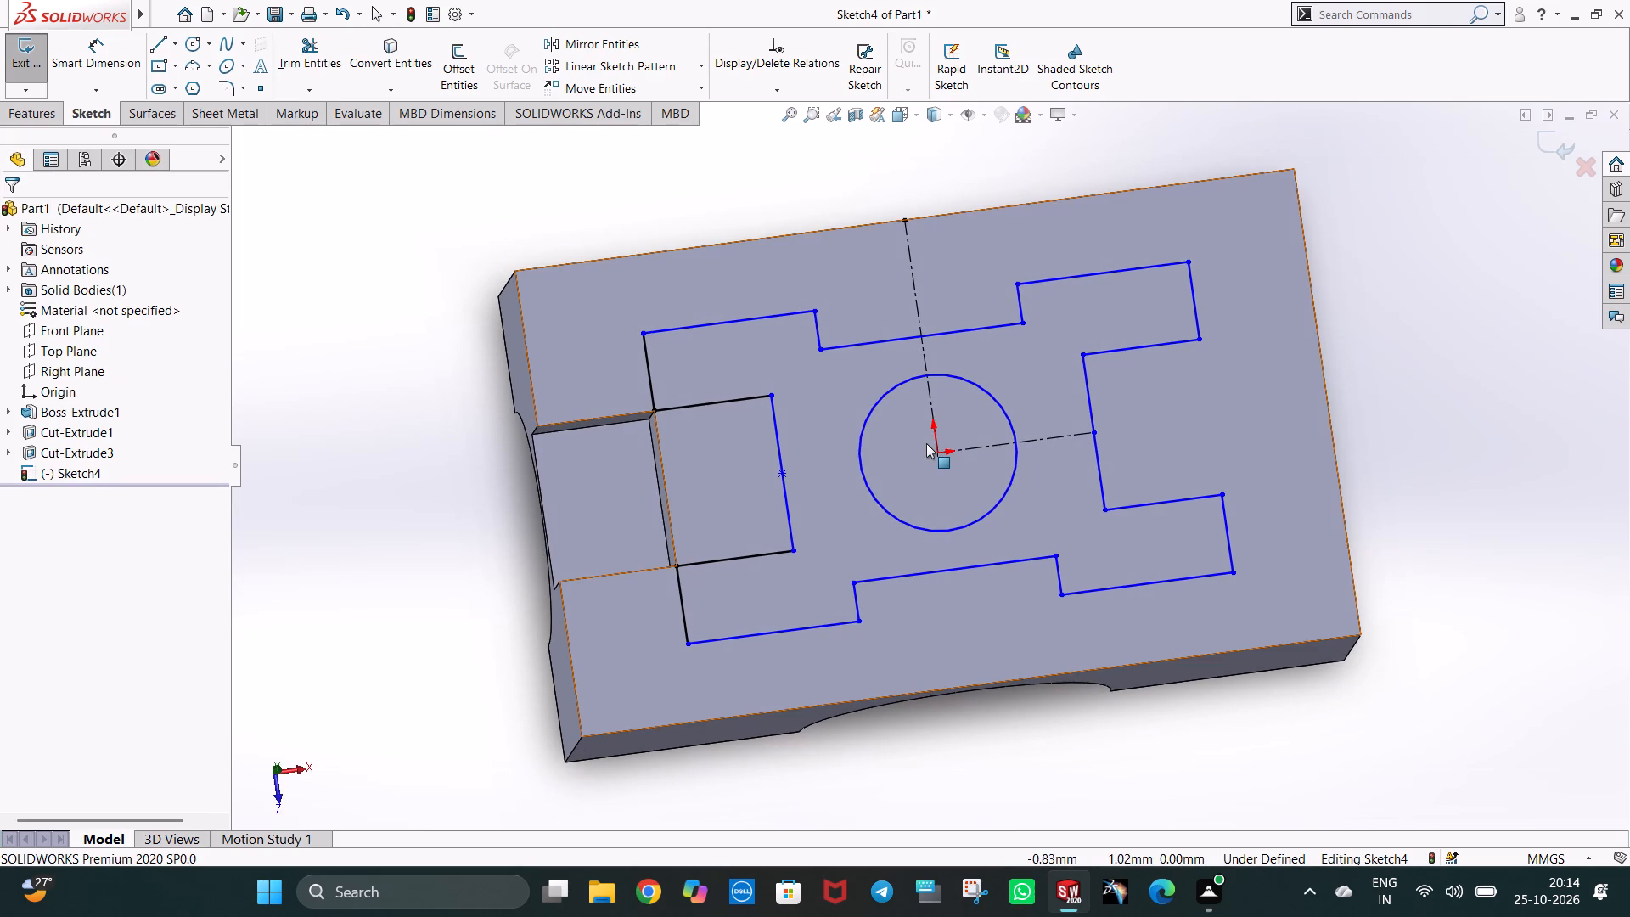
key(ctrl+7)
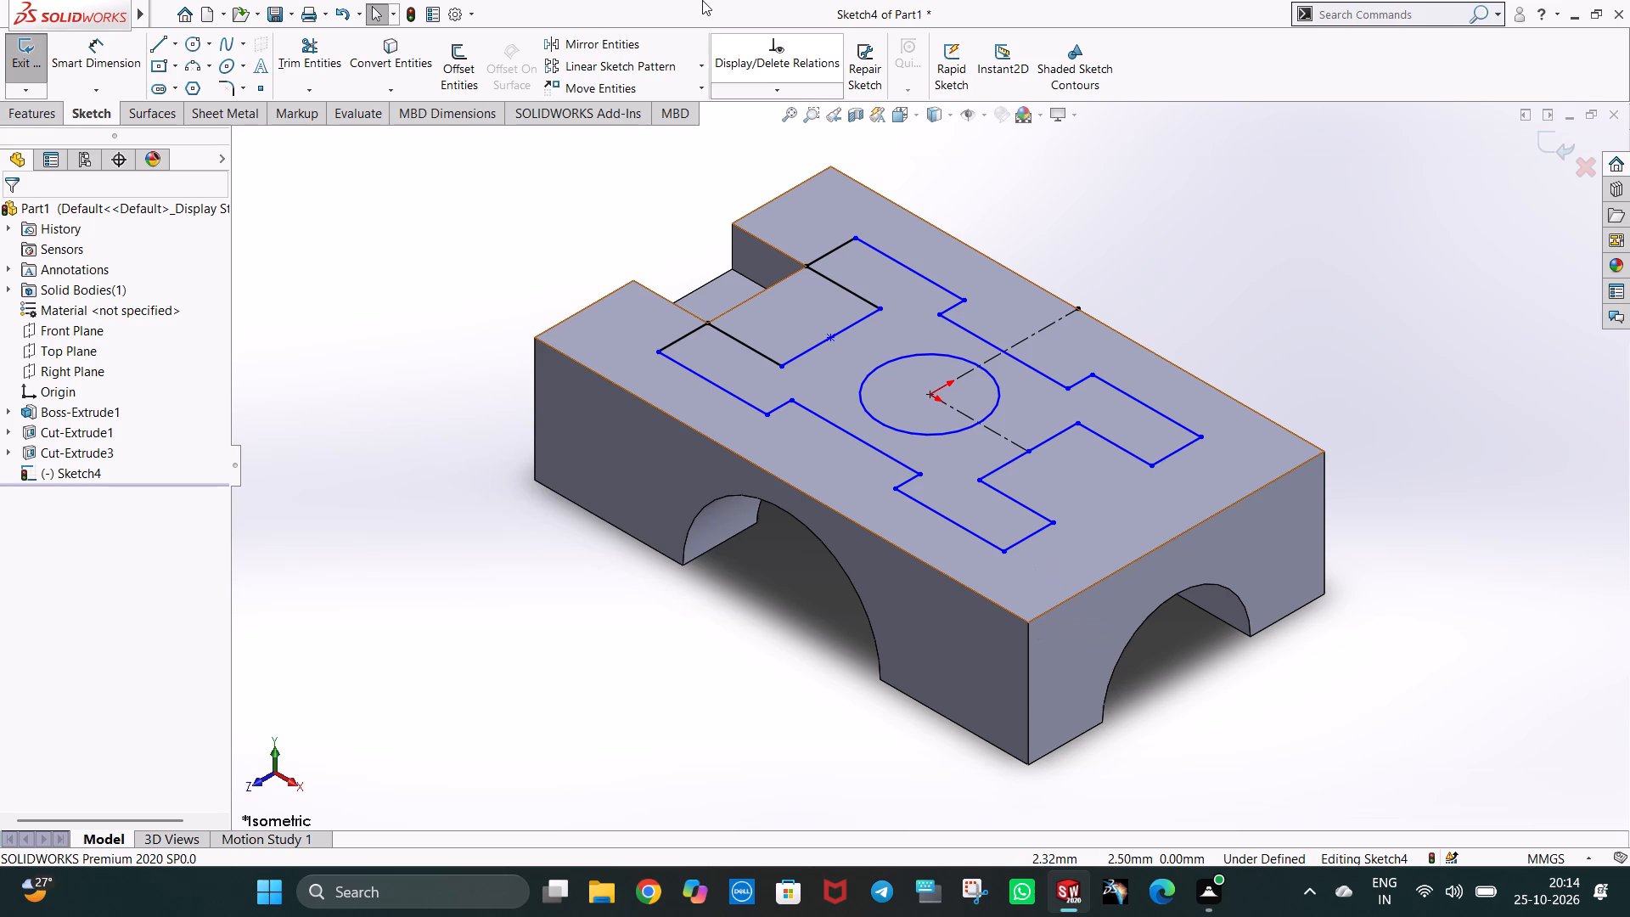
middle_drag(1140, 515, 1158, 510)
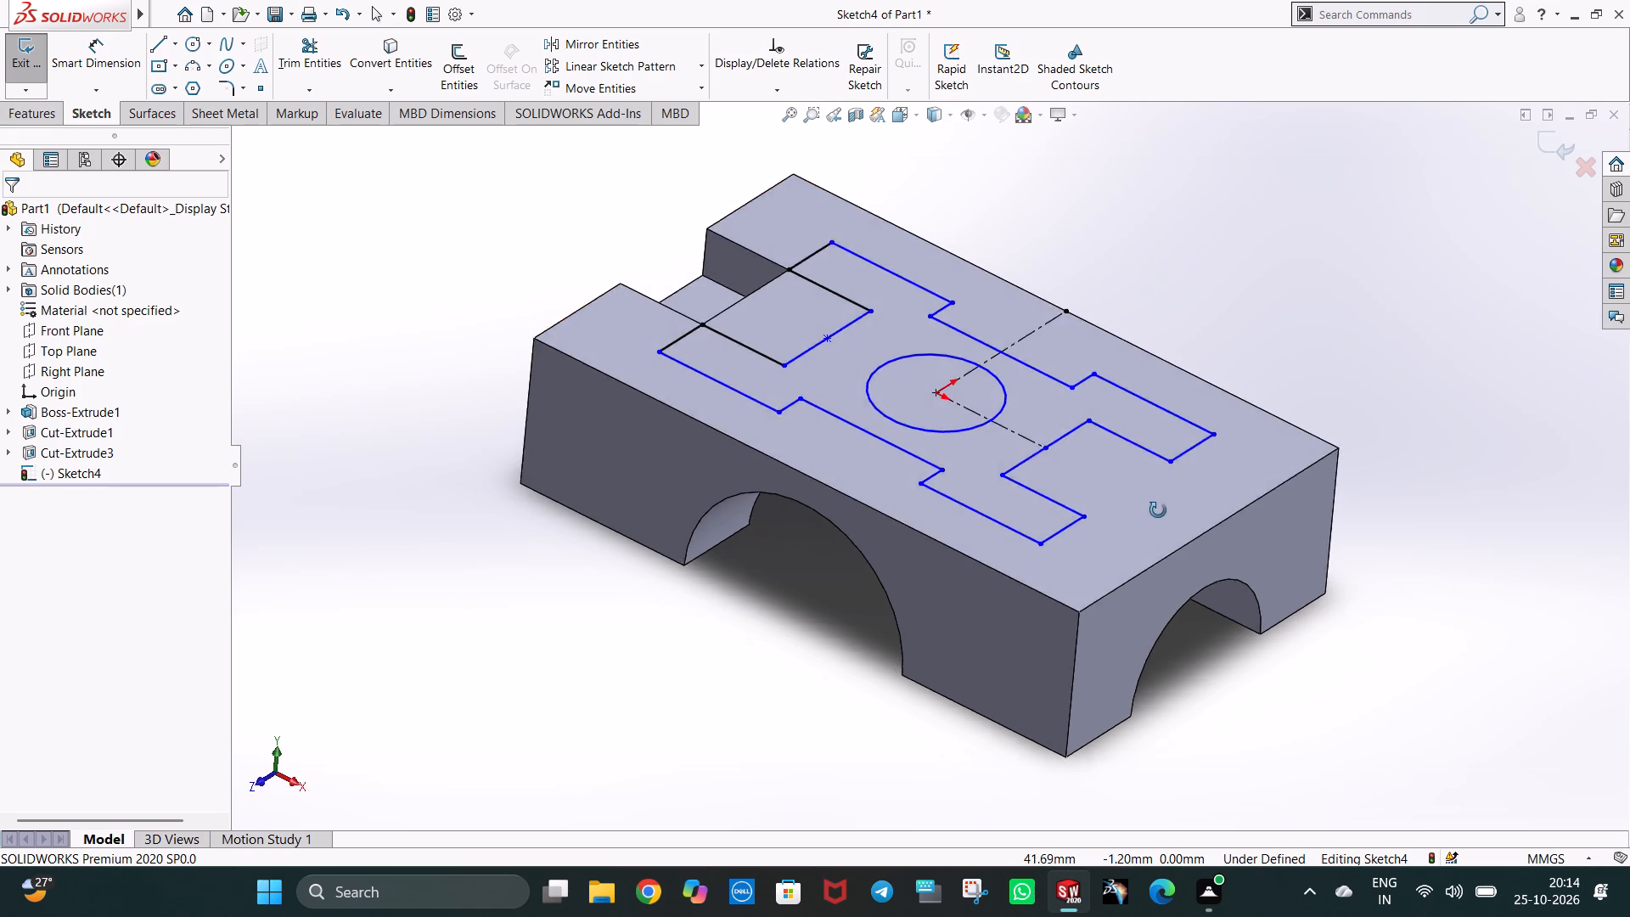
middle_drag(1158, 510, 1210, 684)
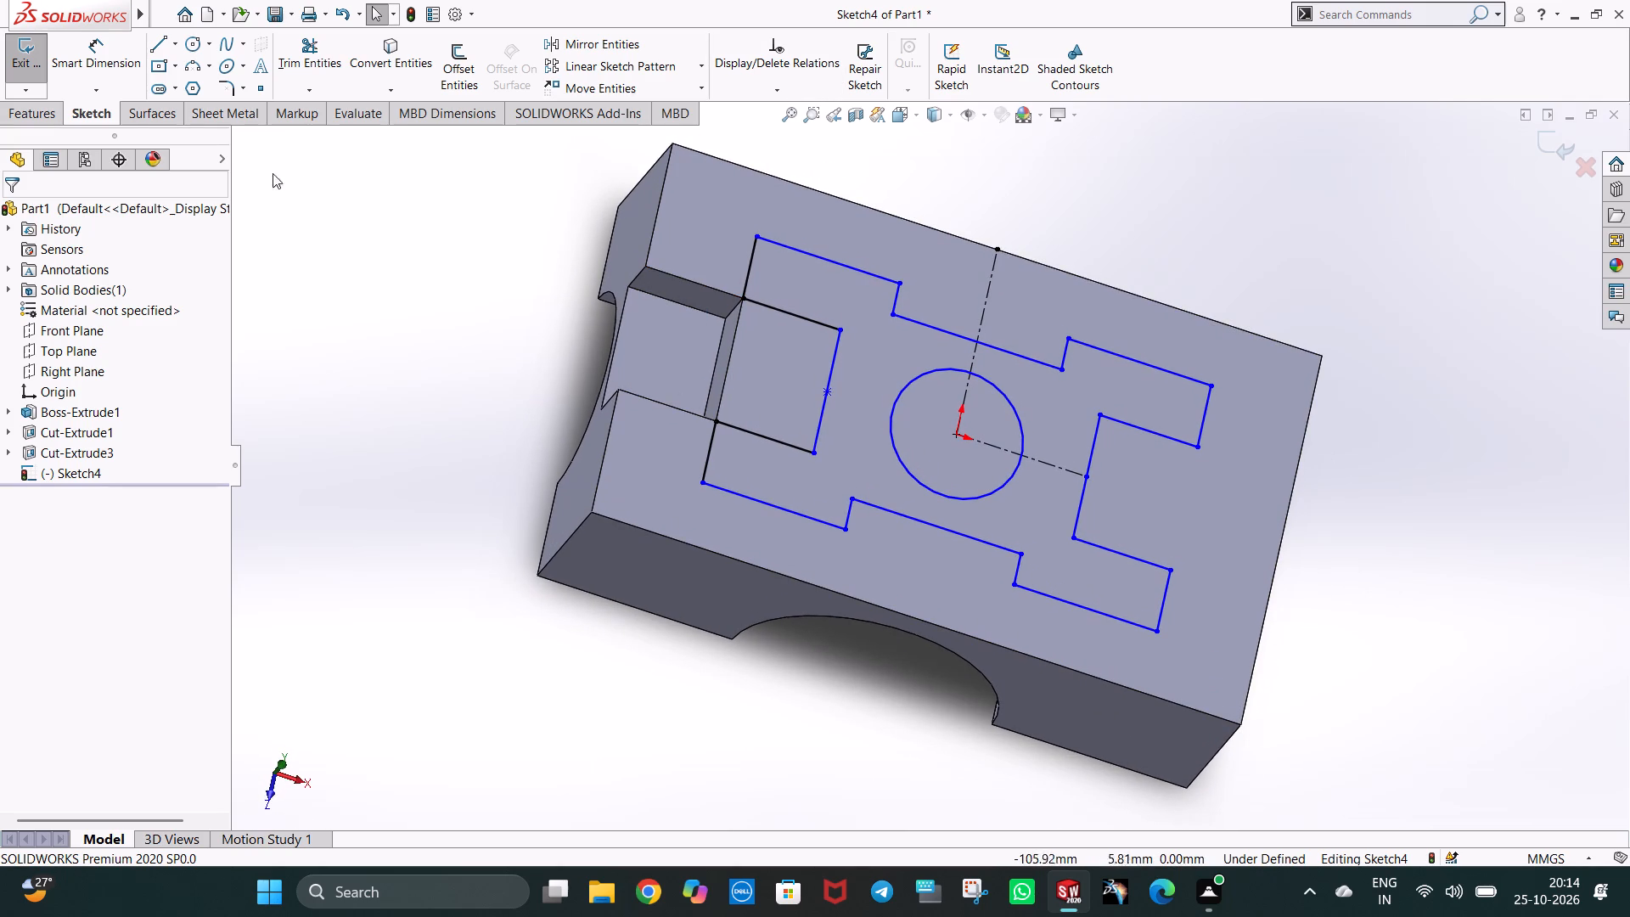
click(96, 70)
click(1003, 347)
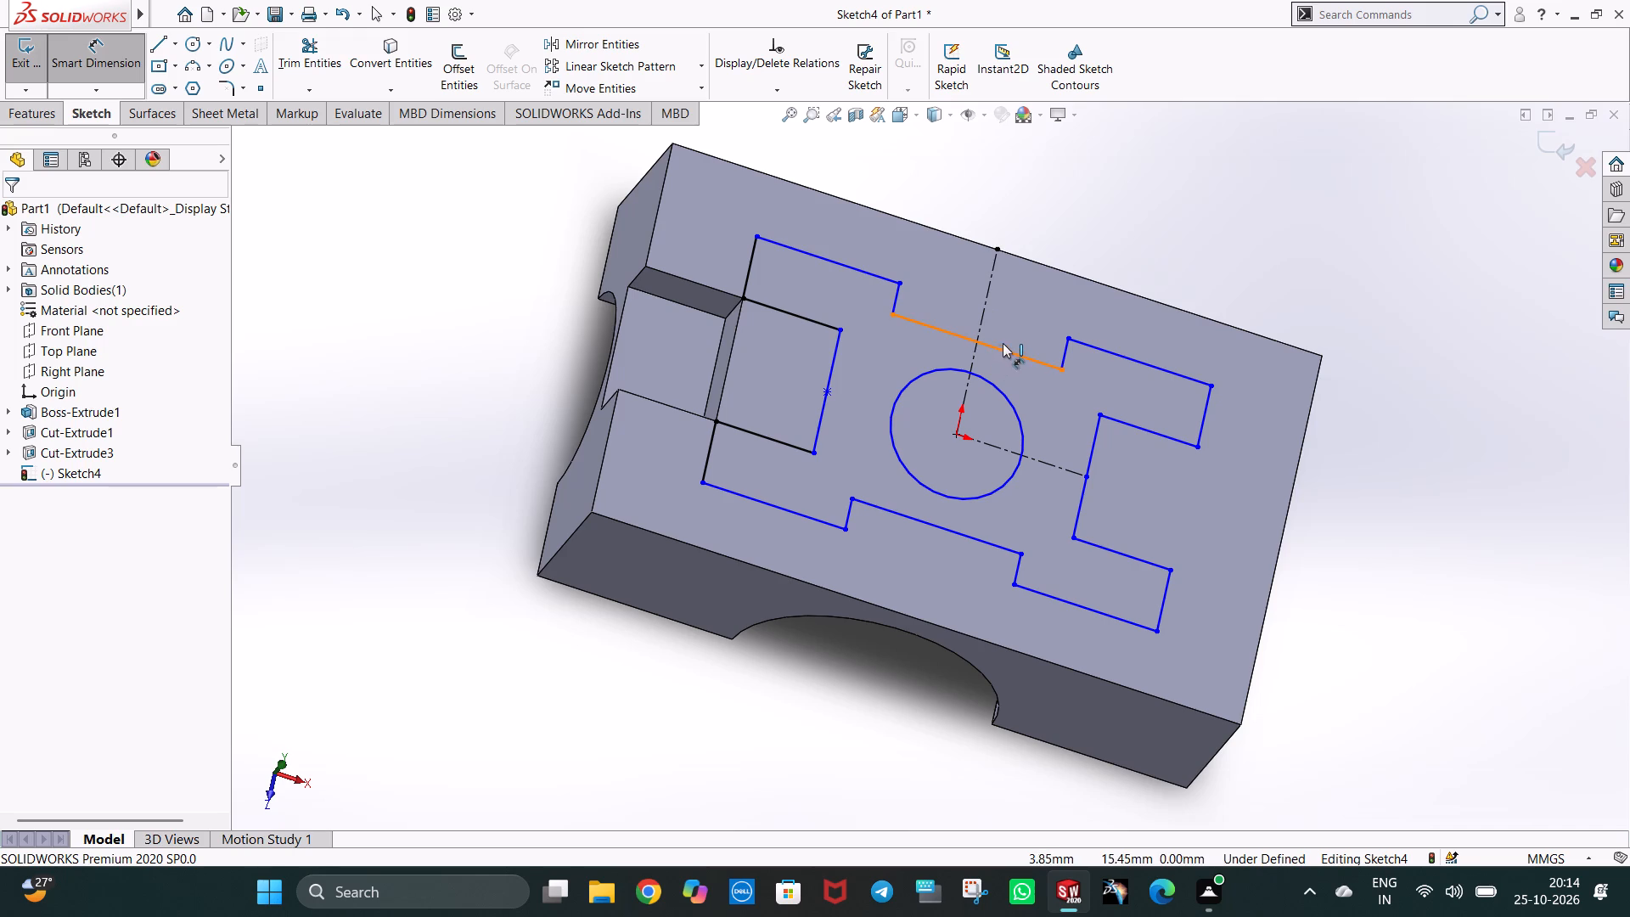
click(1008, 286)
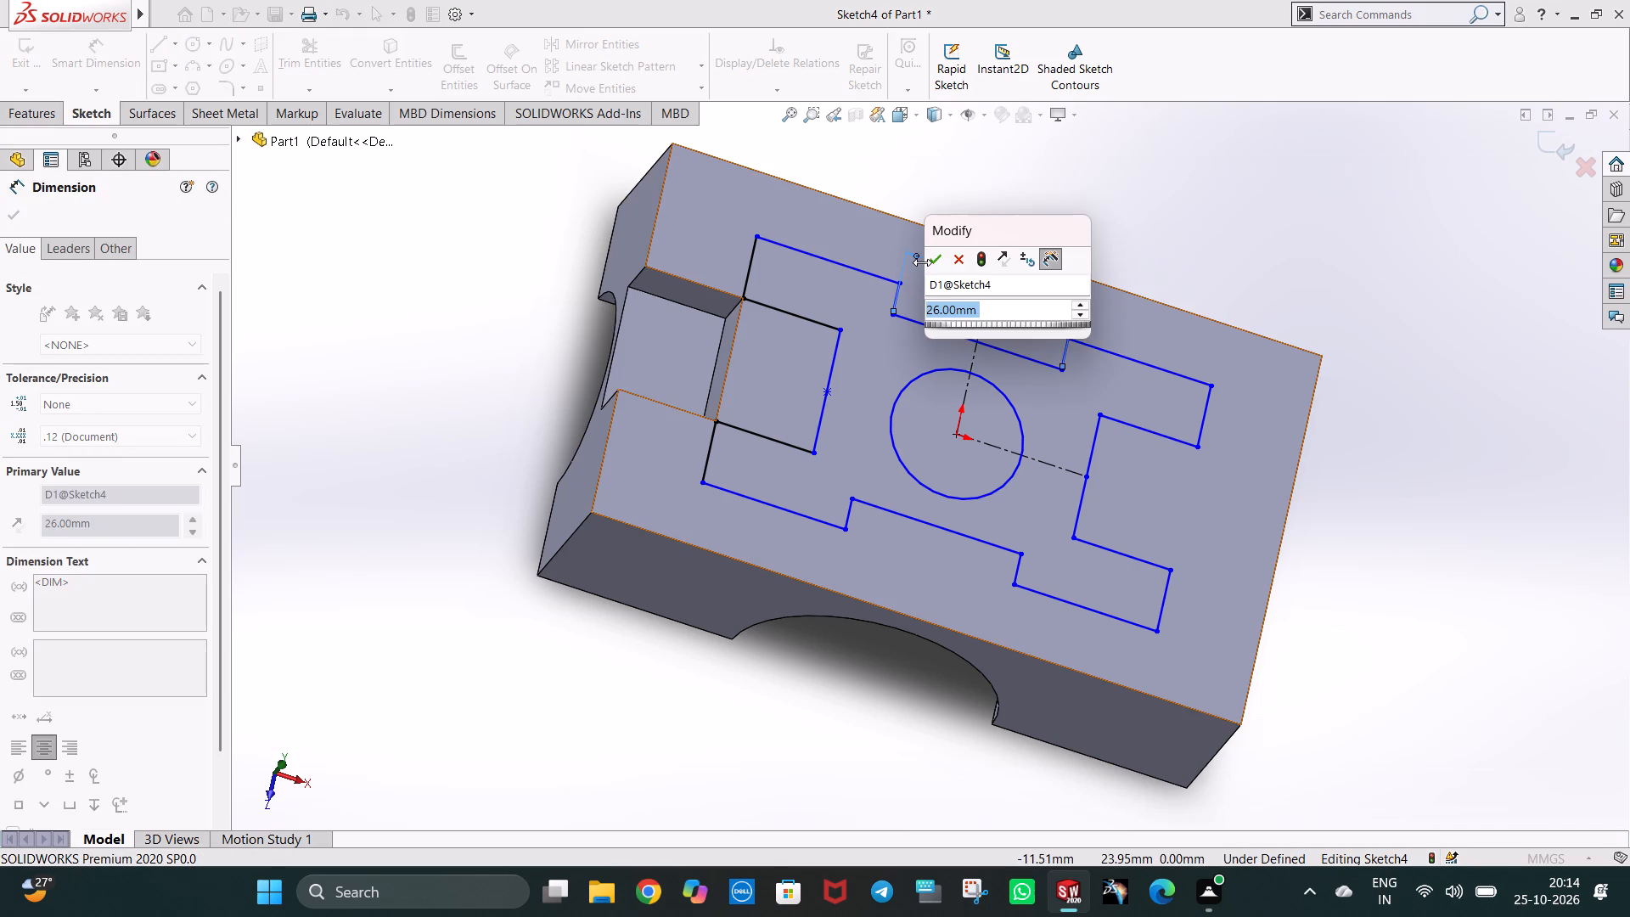
click(929, 260)
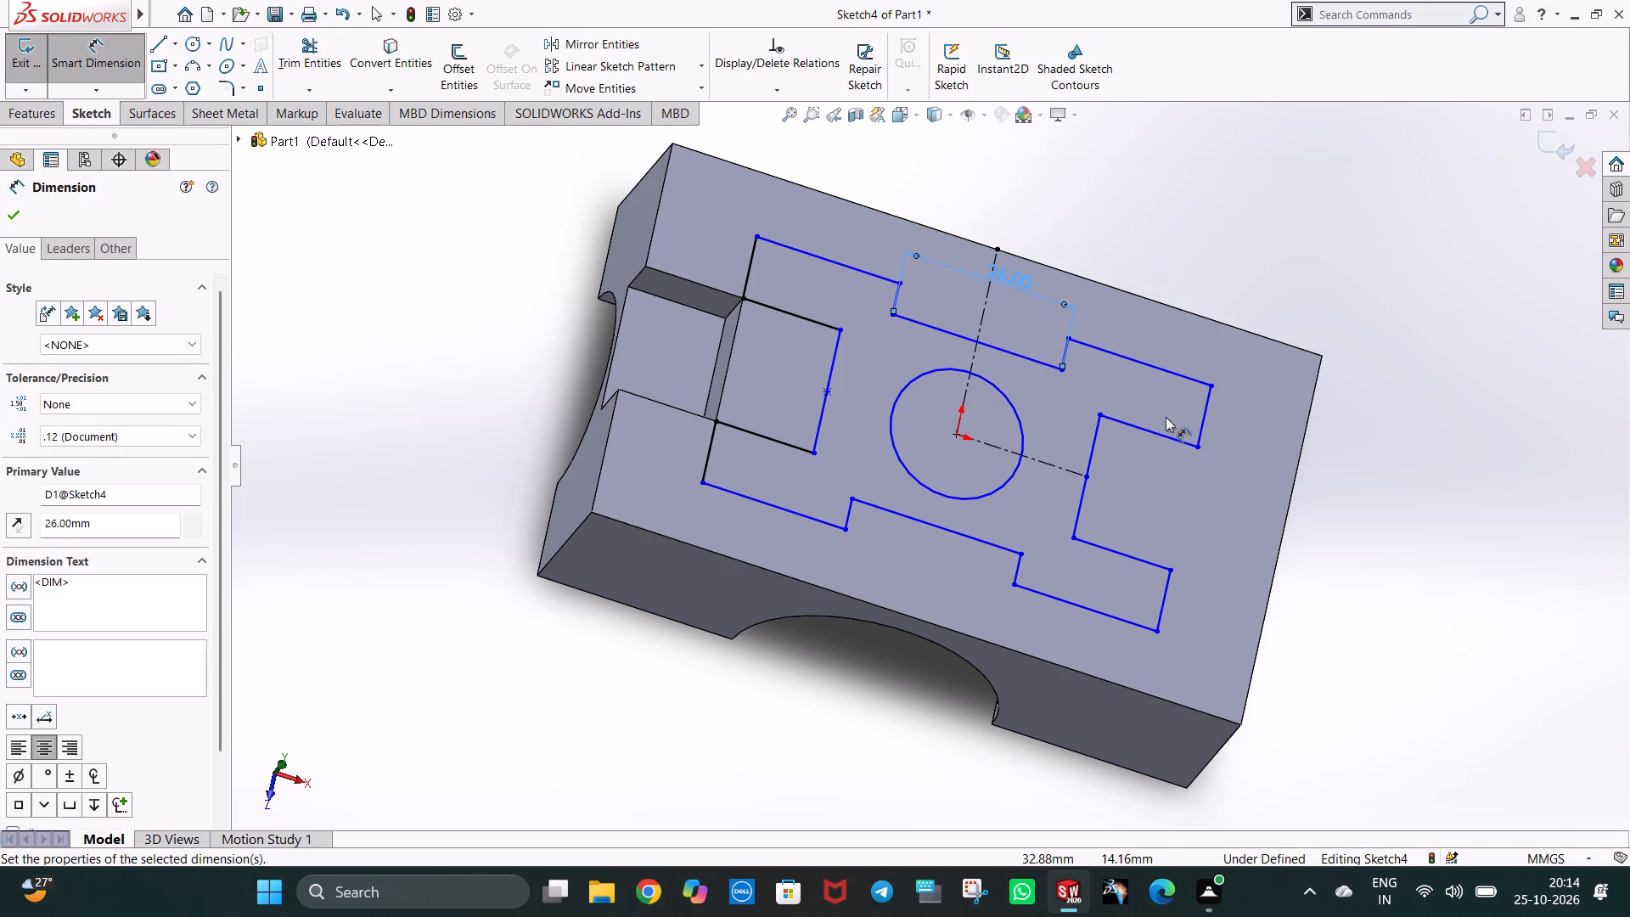
click(1200, 421)
click(1249, 430)
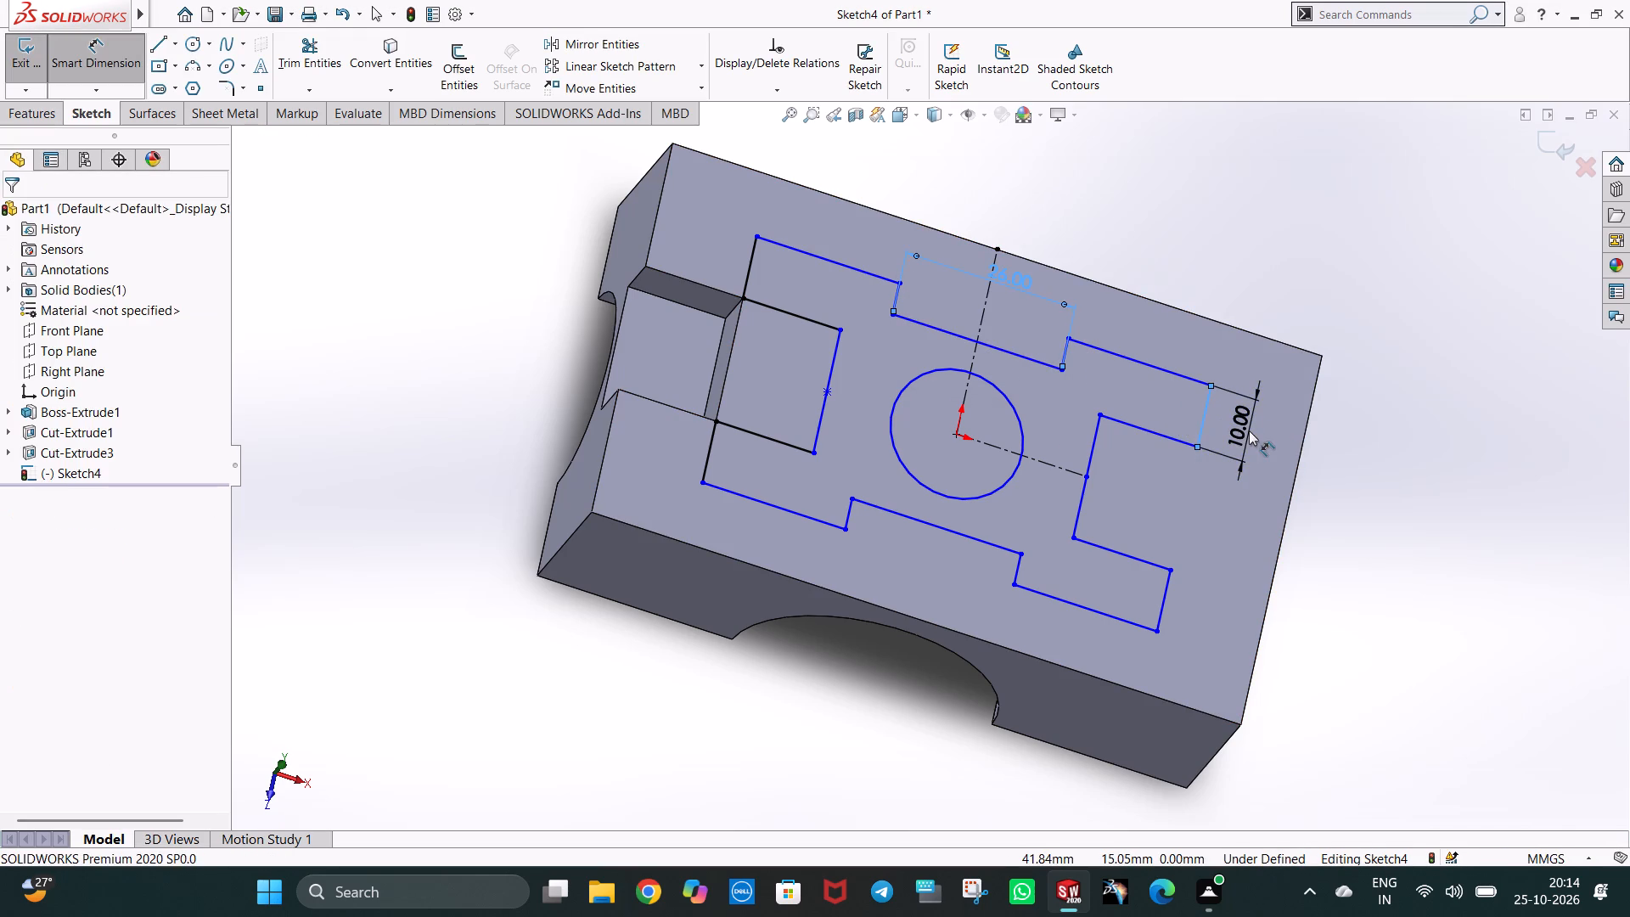
click(1173, 406)
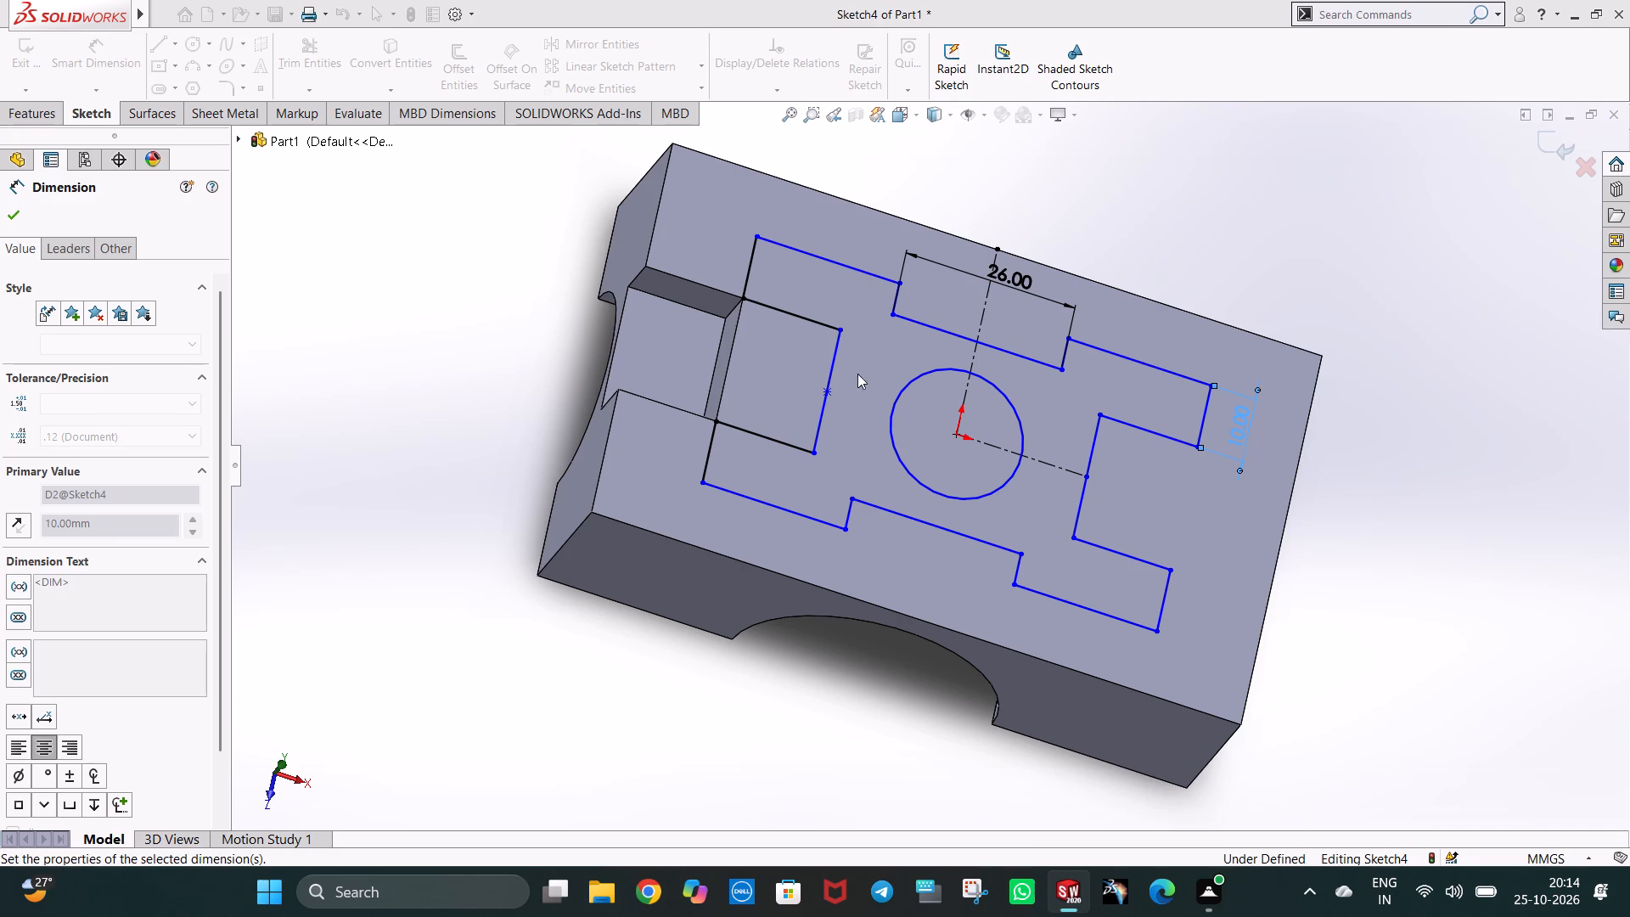
Dimension the overall distance between the two outer lines on the slot side and the circle's diameter, accepting their drawn values.
click(849, 270)
click(795, 515)
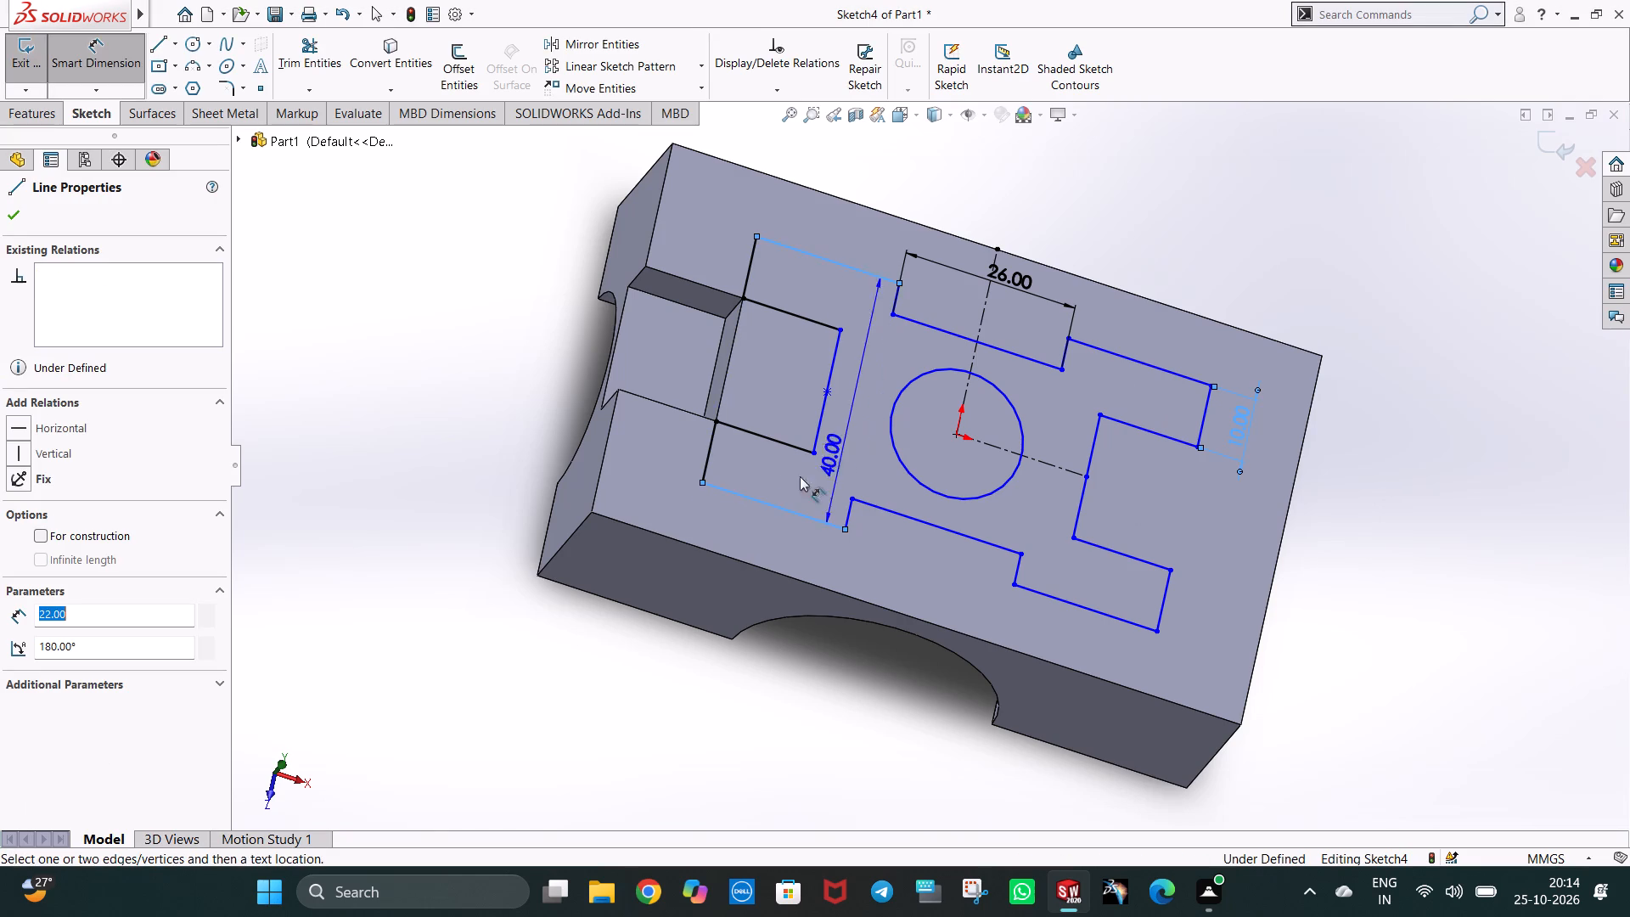
click(781, 379)
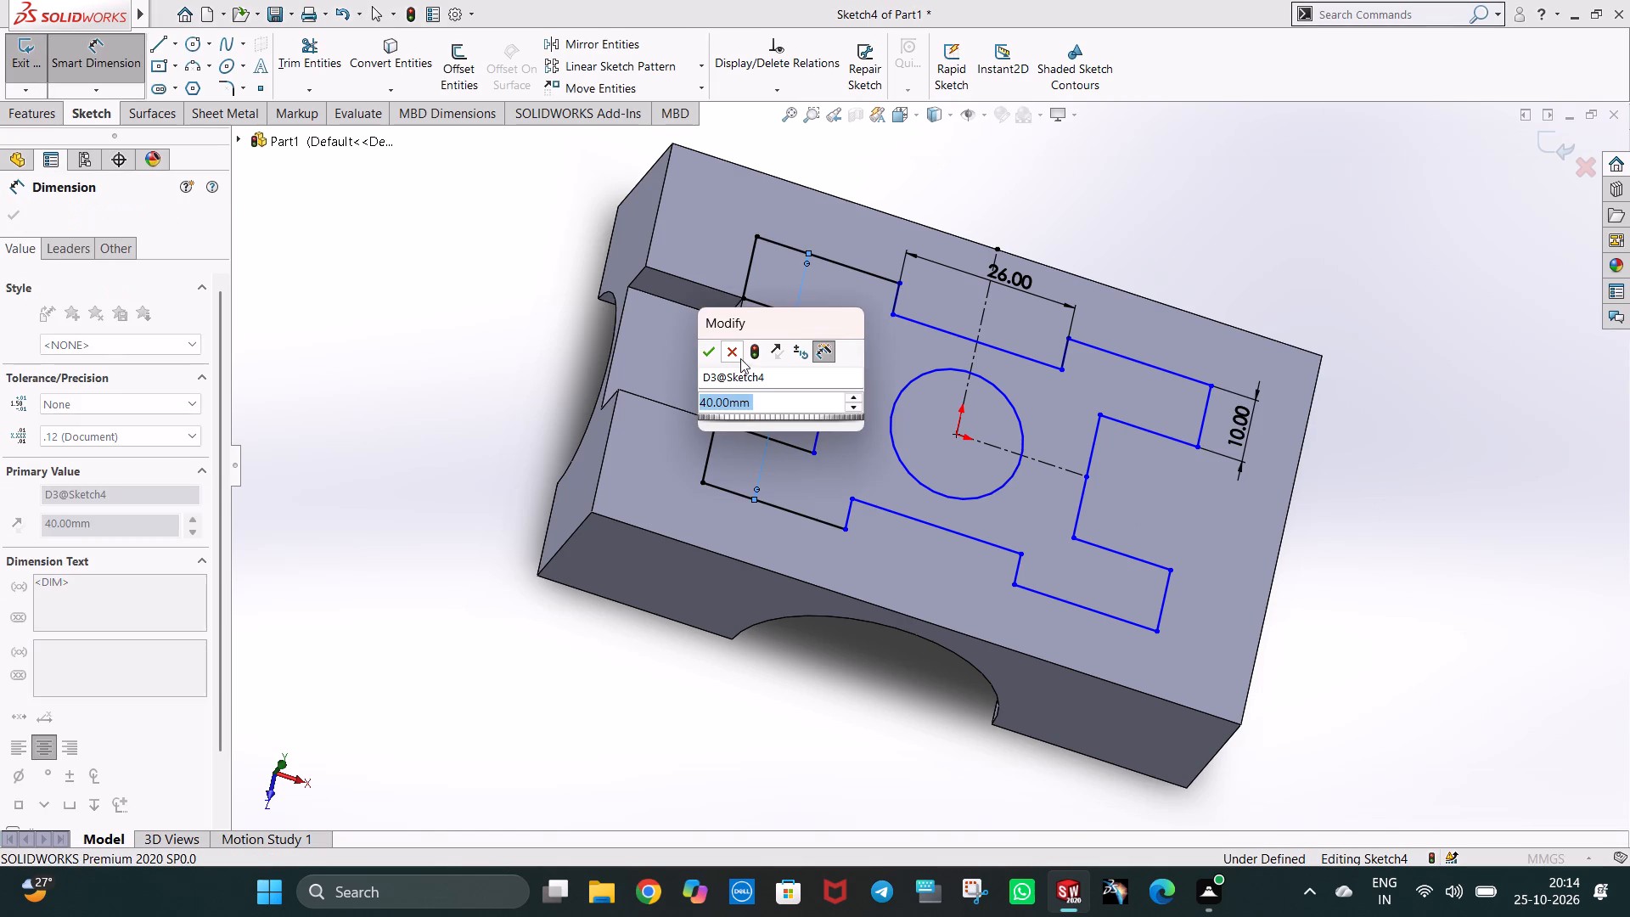
click(717, 356)
click(989, 493)
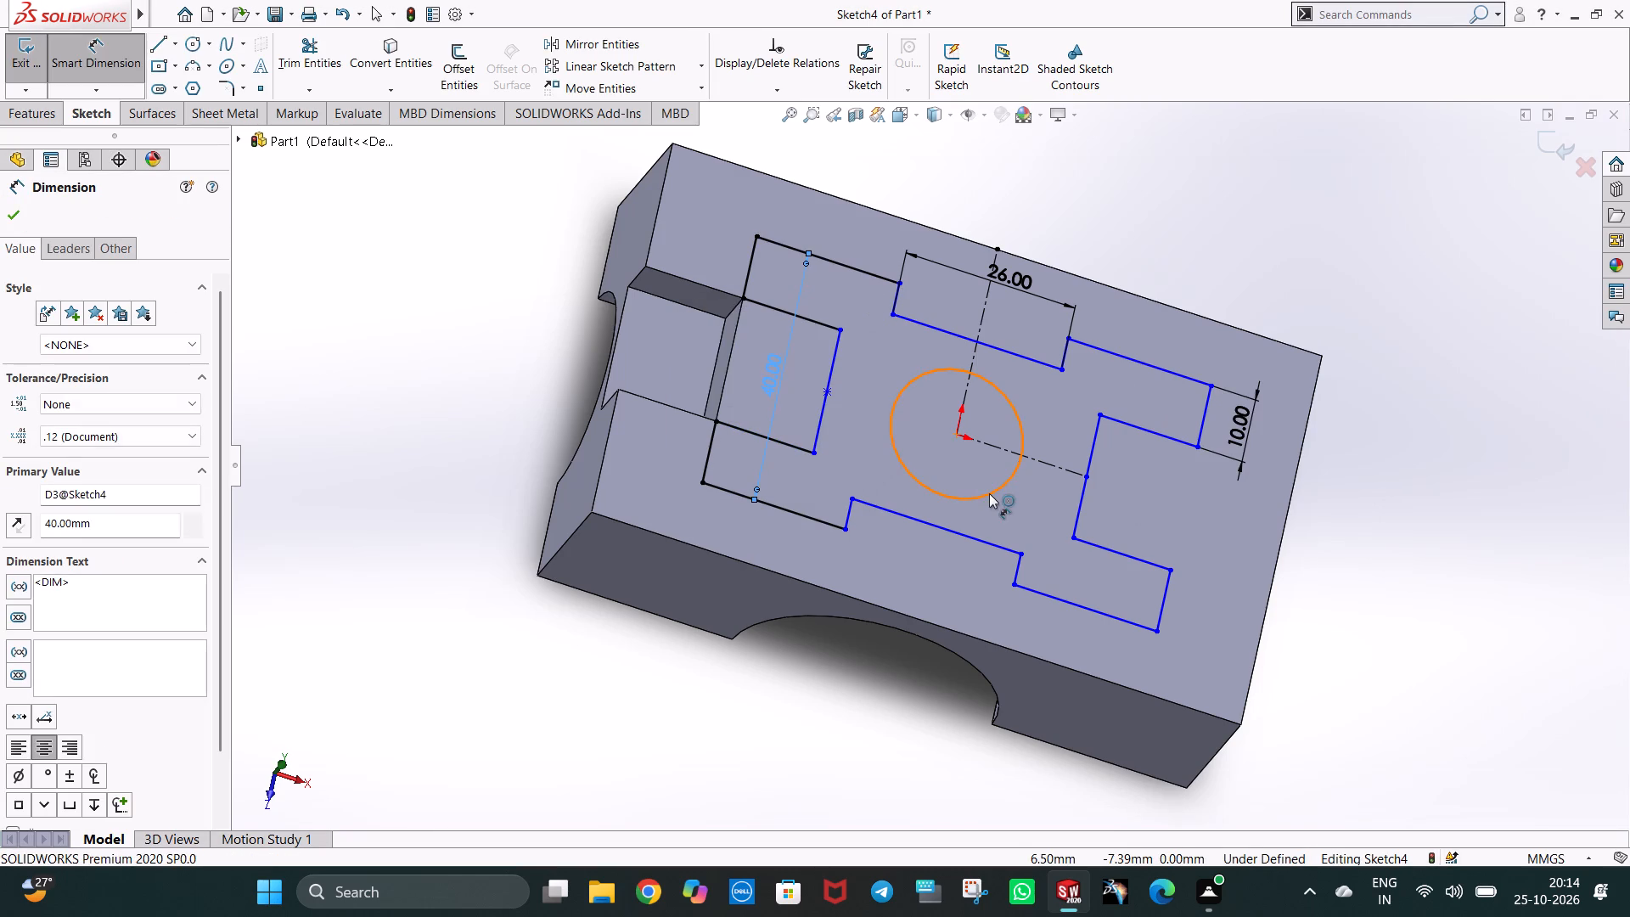
click(972, 454)
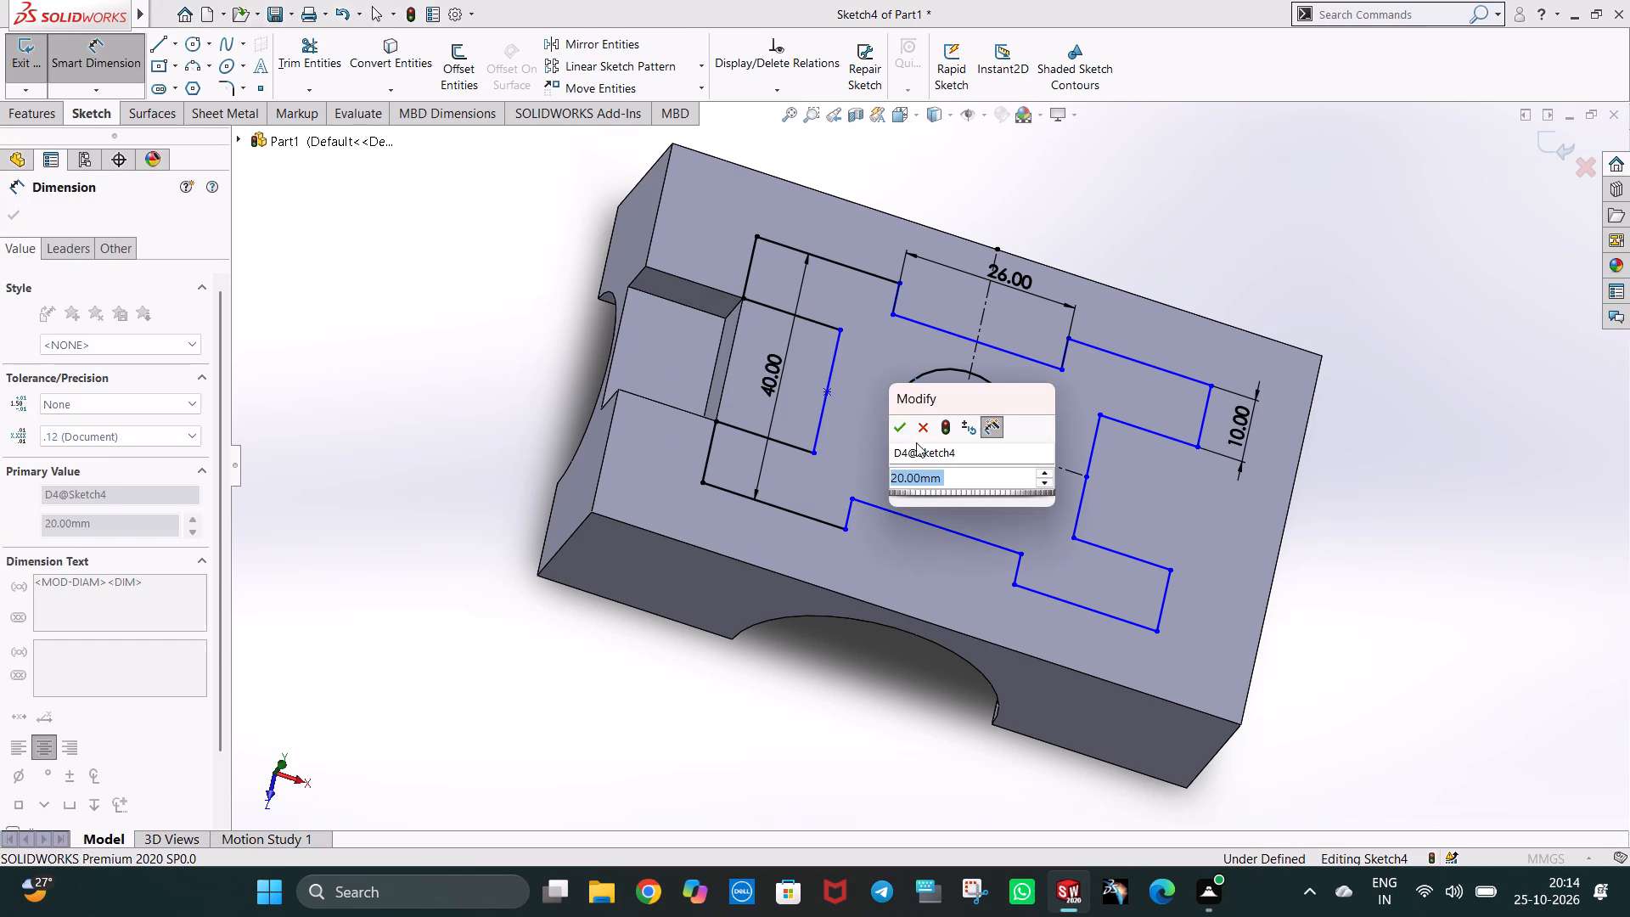
click(902, 431)
click(1284, 546)
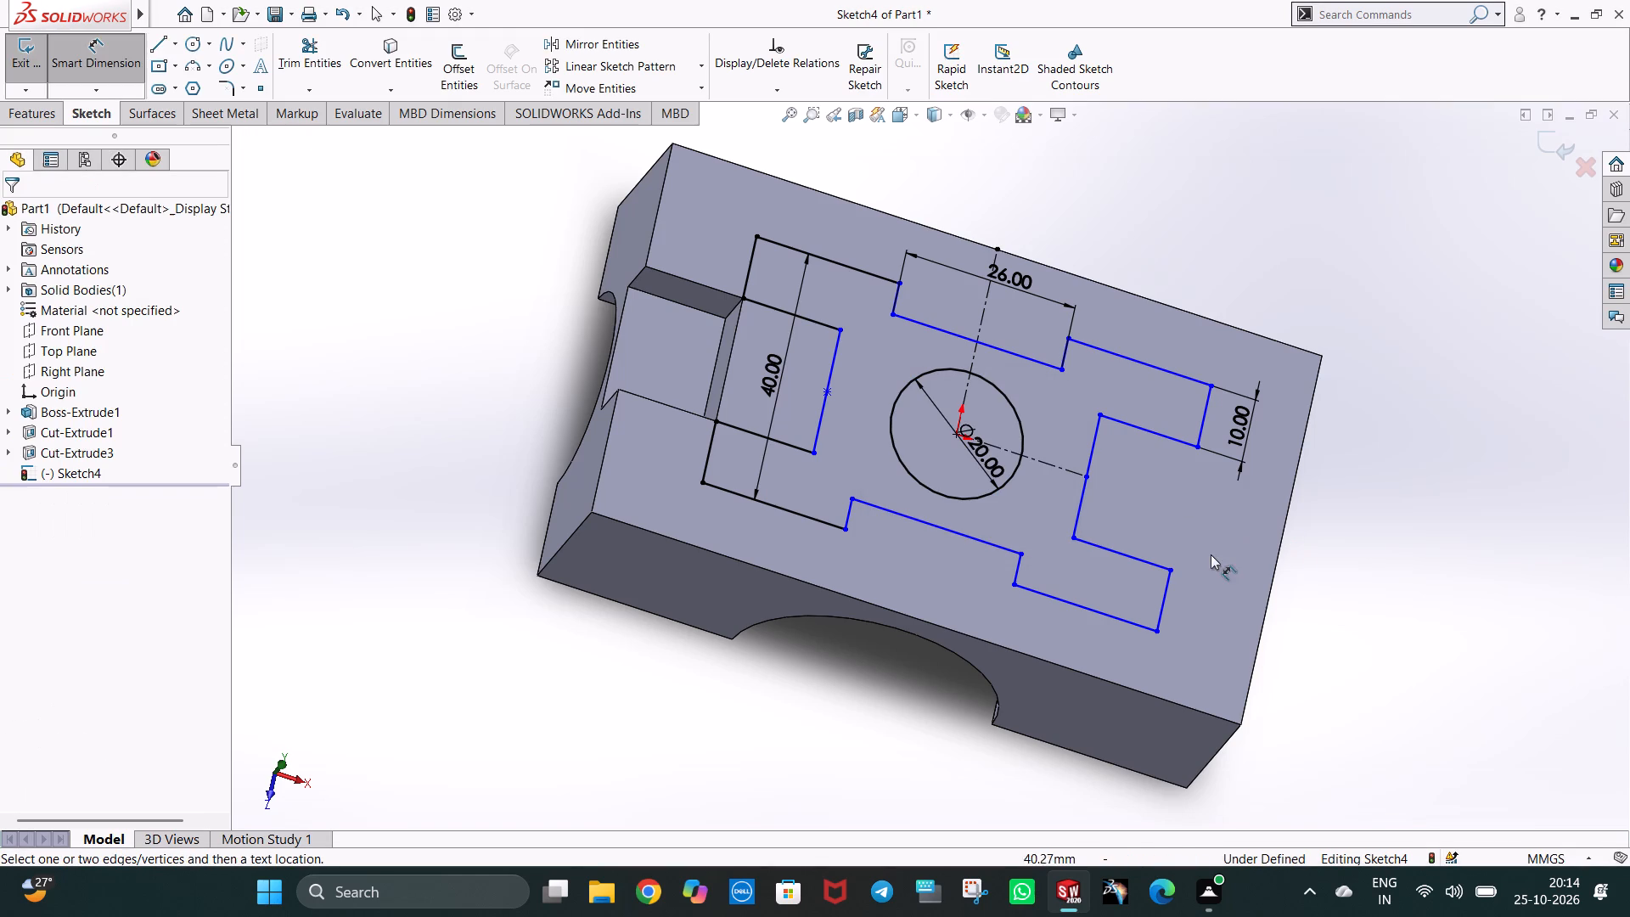
Dimension one side line of the recess opposite the slot and the adjacent long outer line, accepting their drawn lengths.
click(1143, 557)
click(1143, 512)
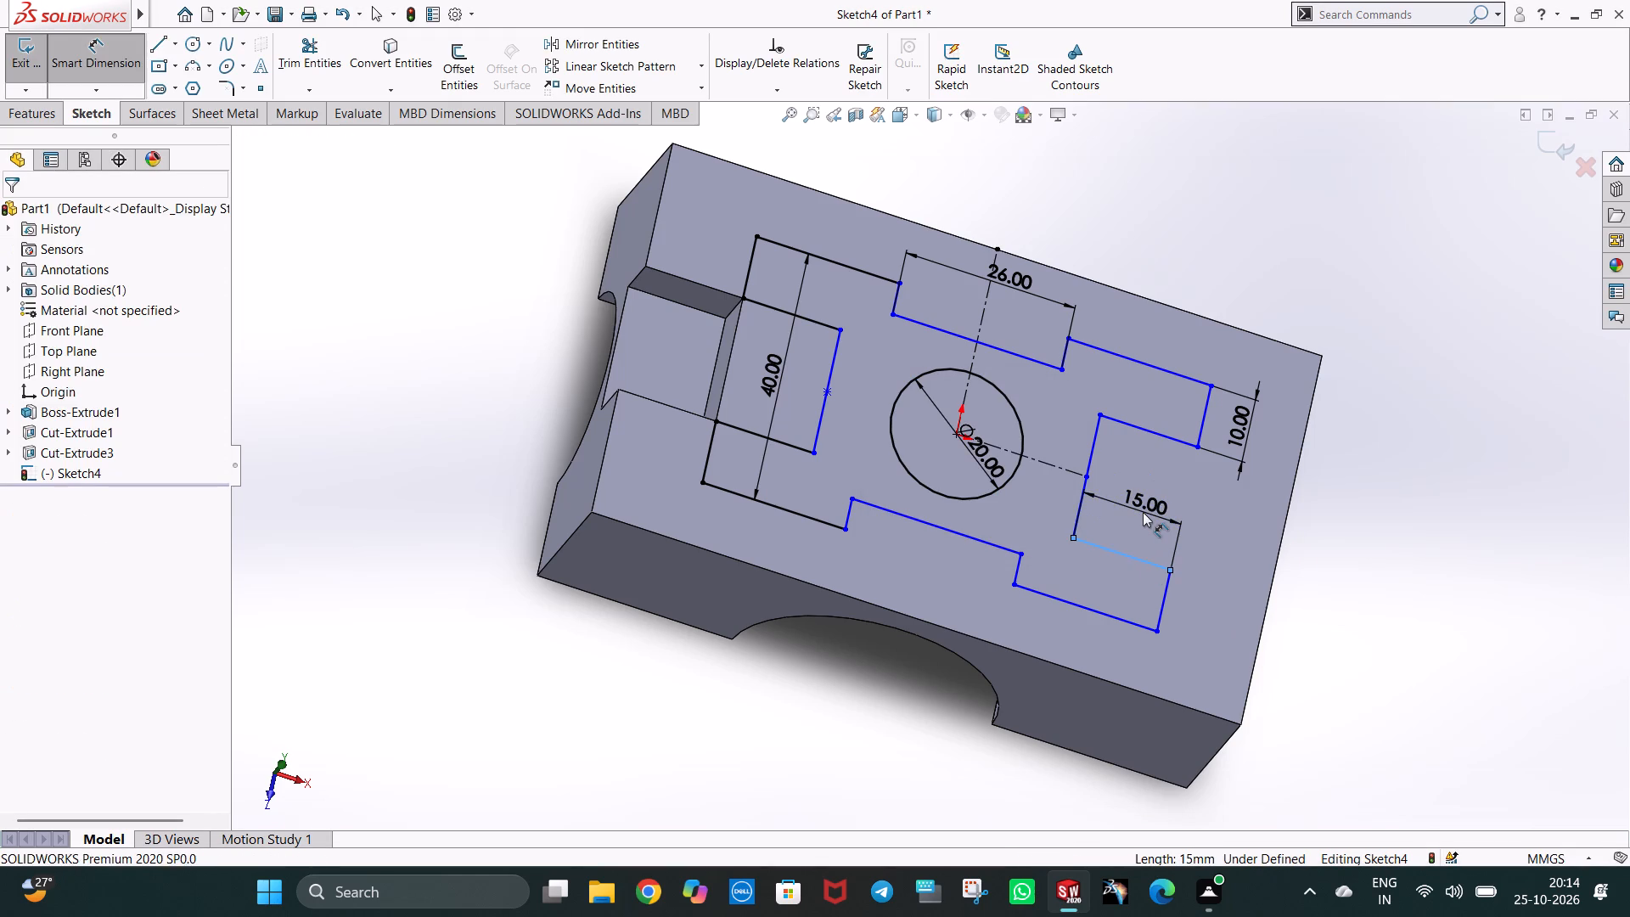
click(1071, 481)
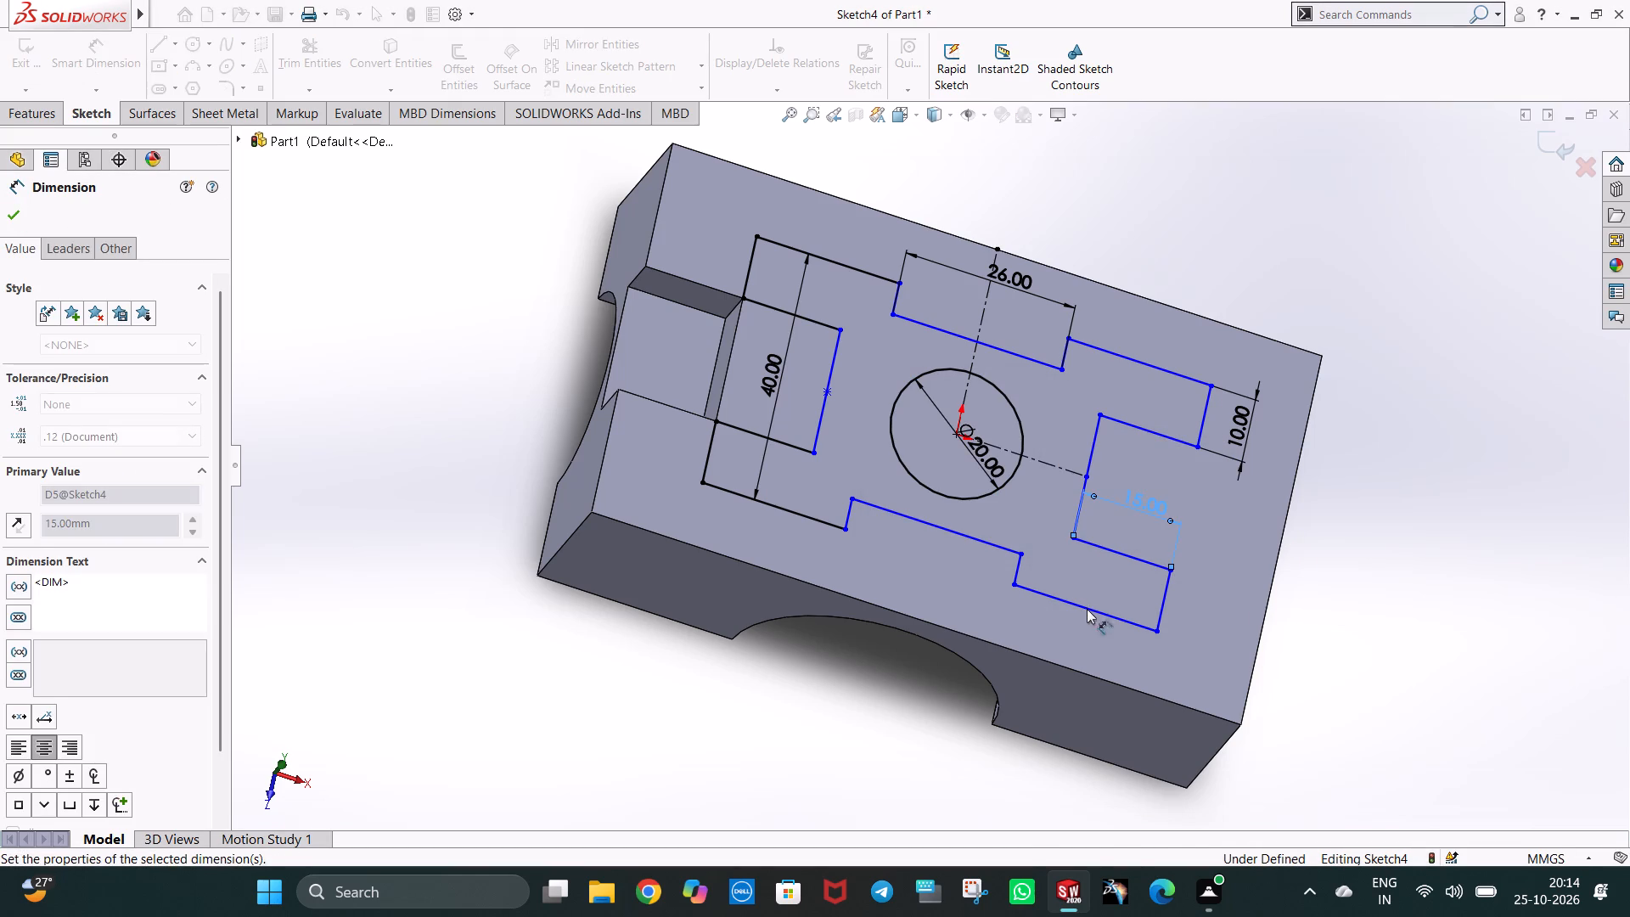
click(1087, 609)
click(1073, 644)
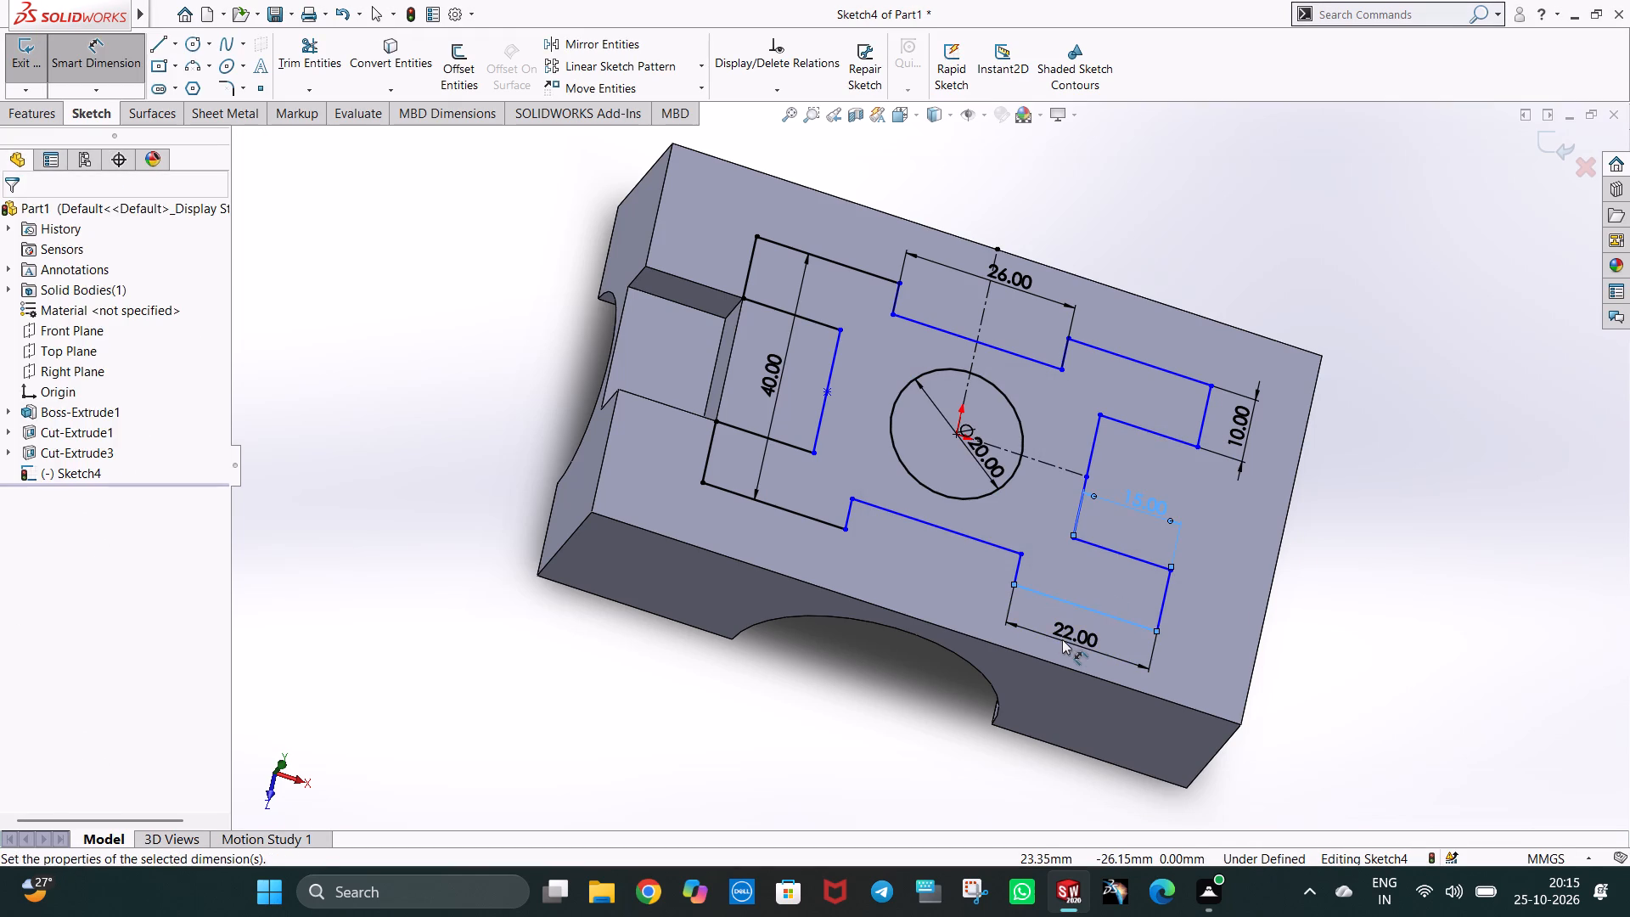
click(1010, 617)
click(1335, 586)
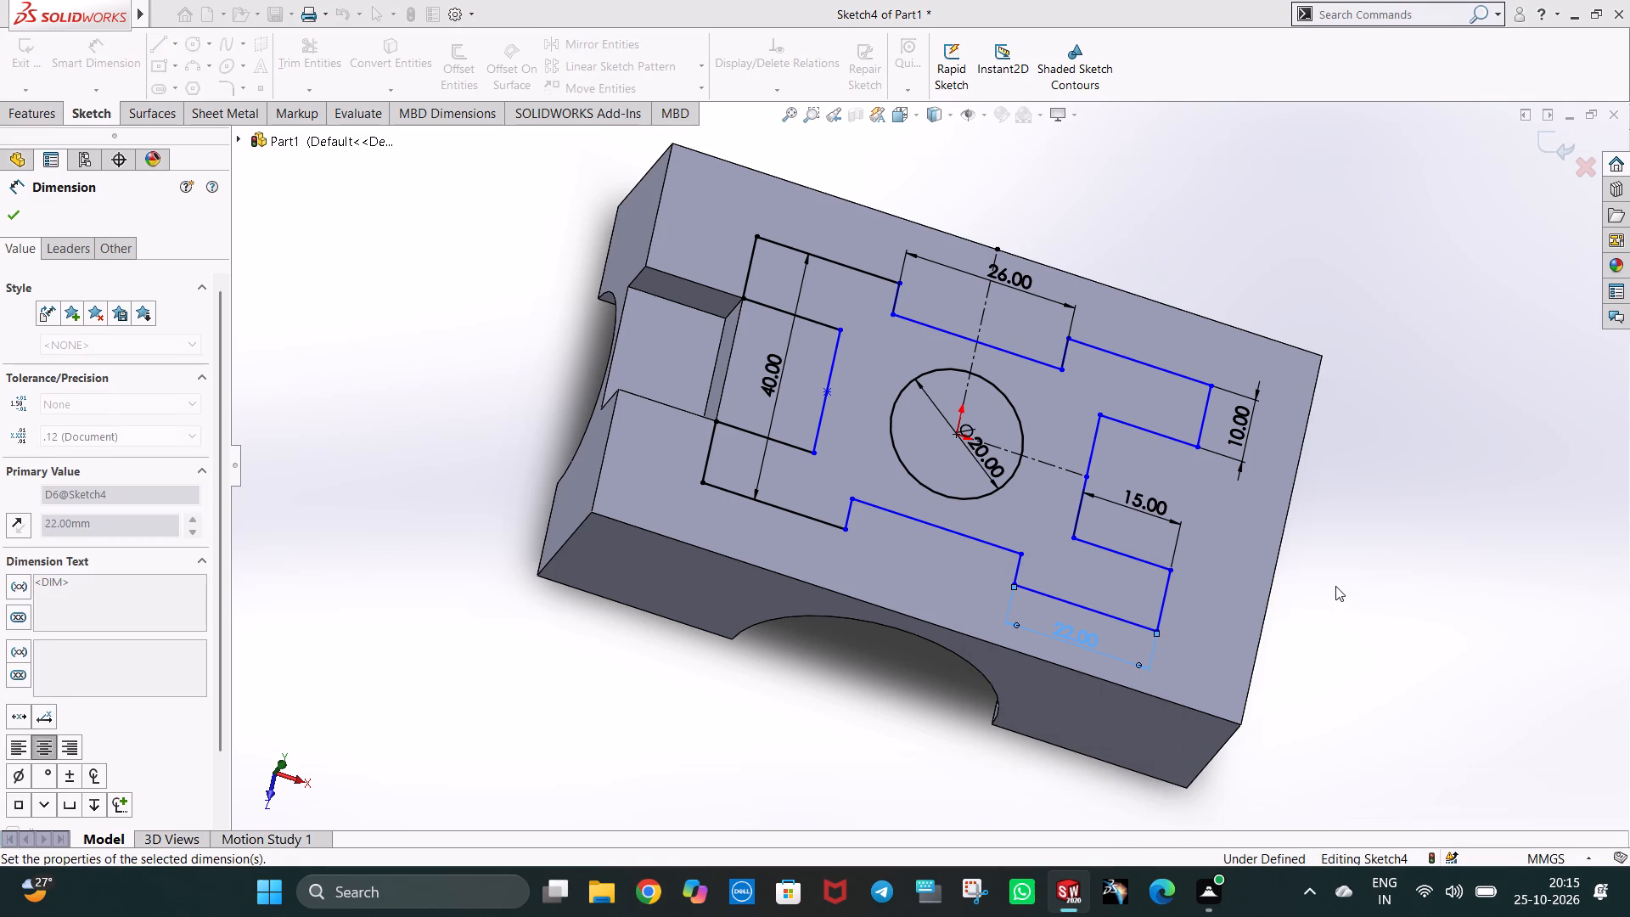
Dimension the horizontal centerline from the origin to the recess base and the distance between the recess's two side lines, accepting the drawn values.
click(1038, 458)
click(1043, 405)
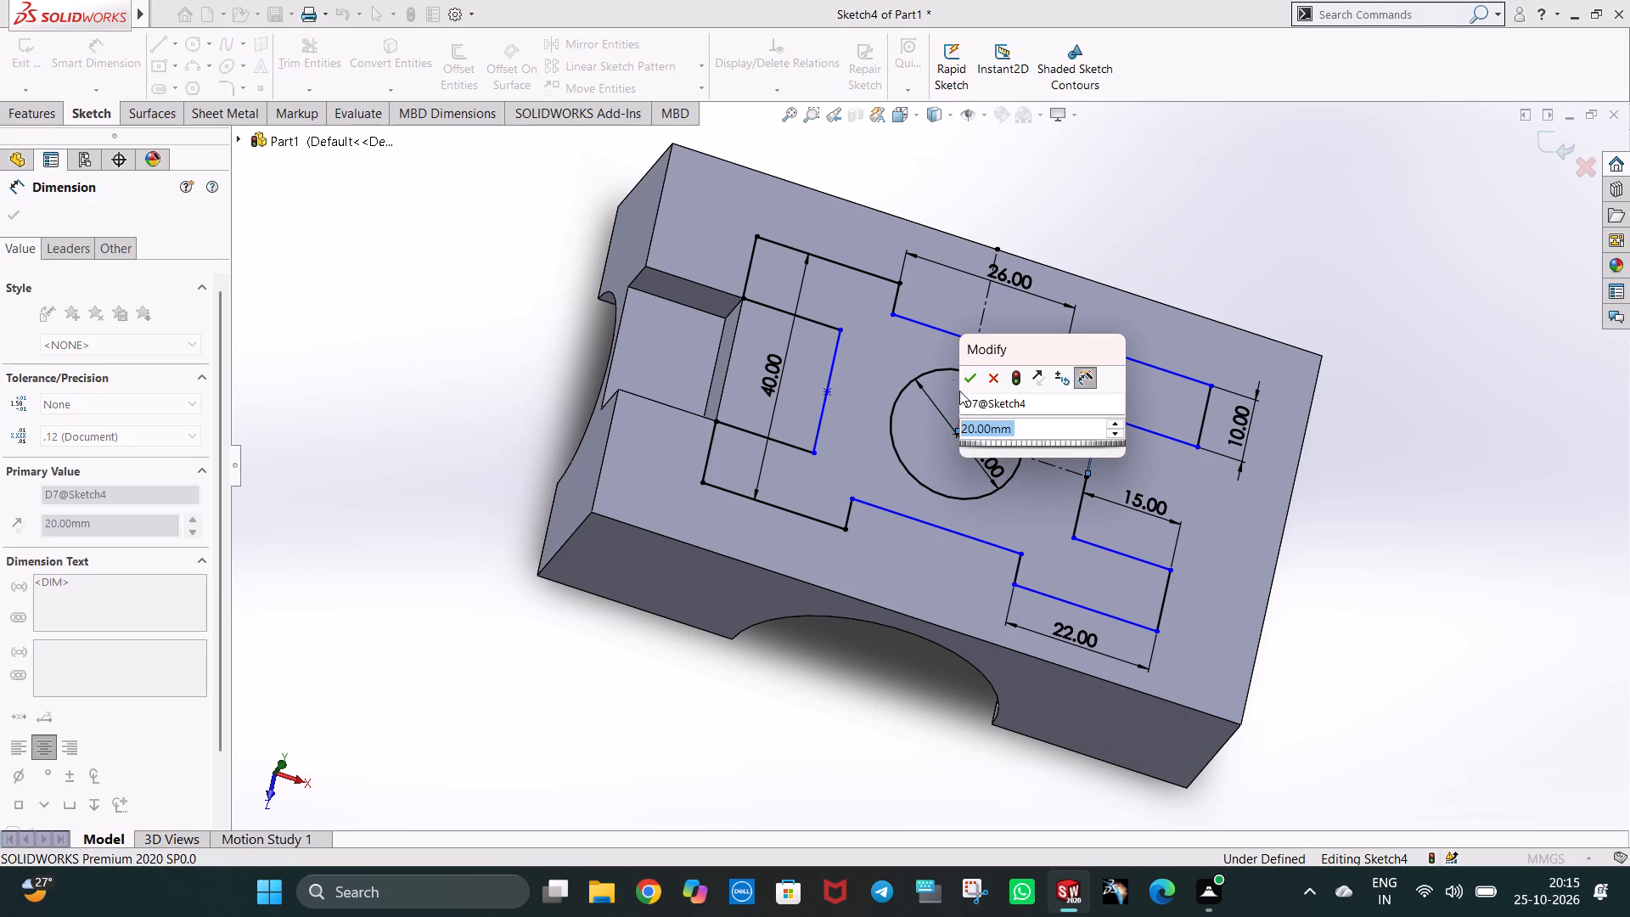
click(961, 374)
click(1122, 328)
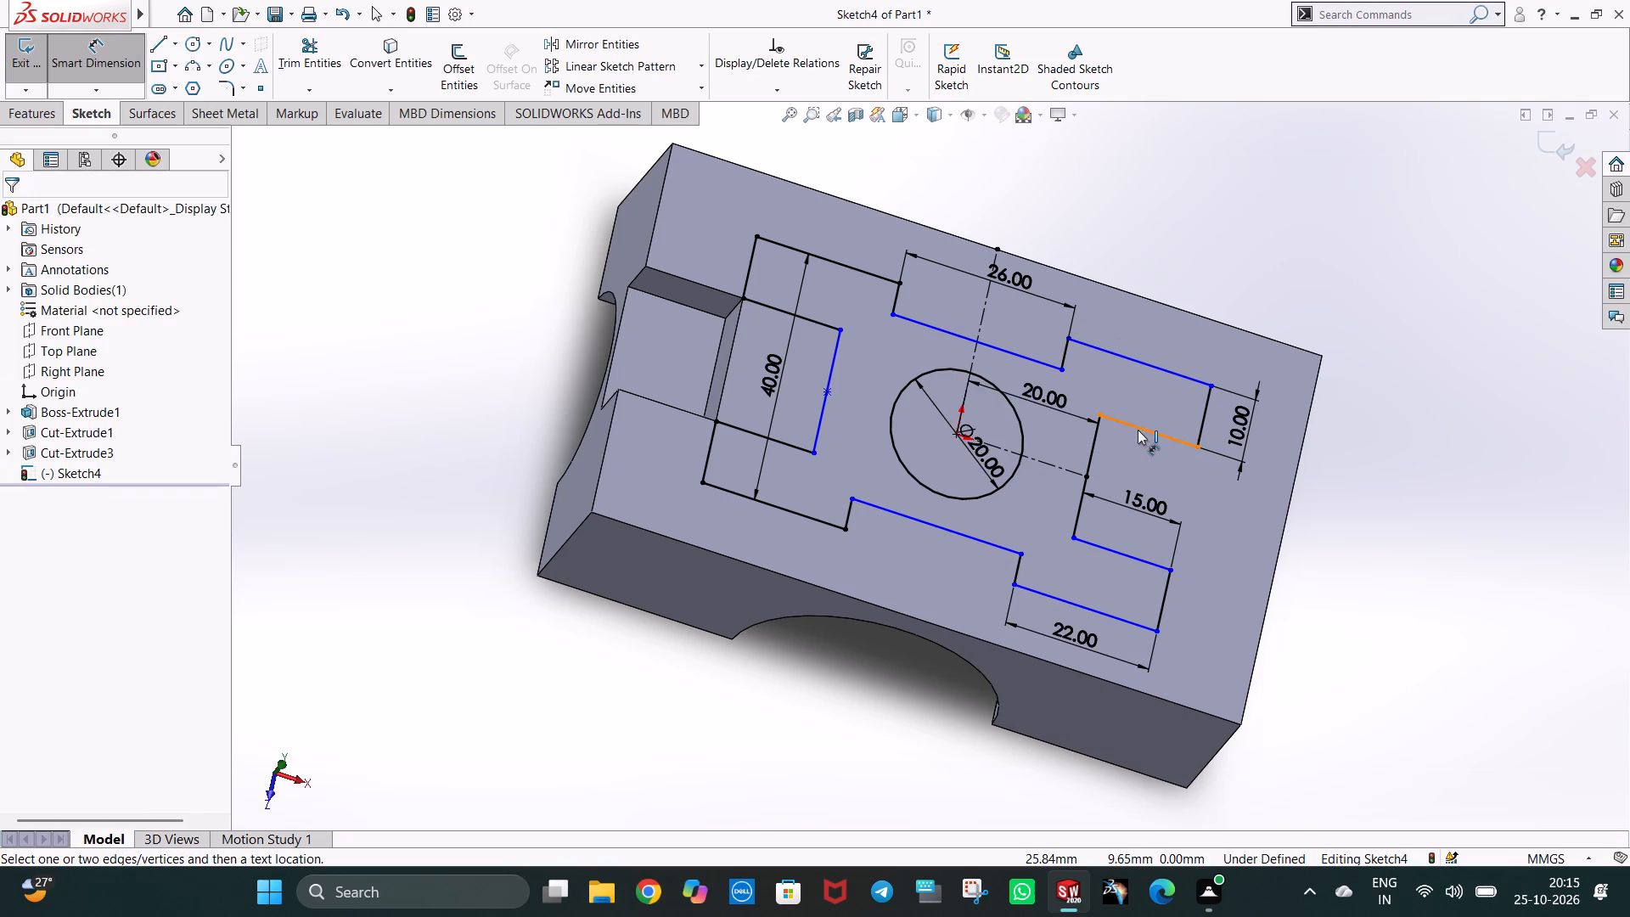
click(1138, 430)
click(1141, 557)
click(1223, 538)
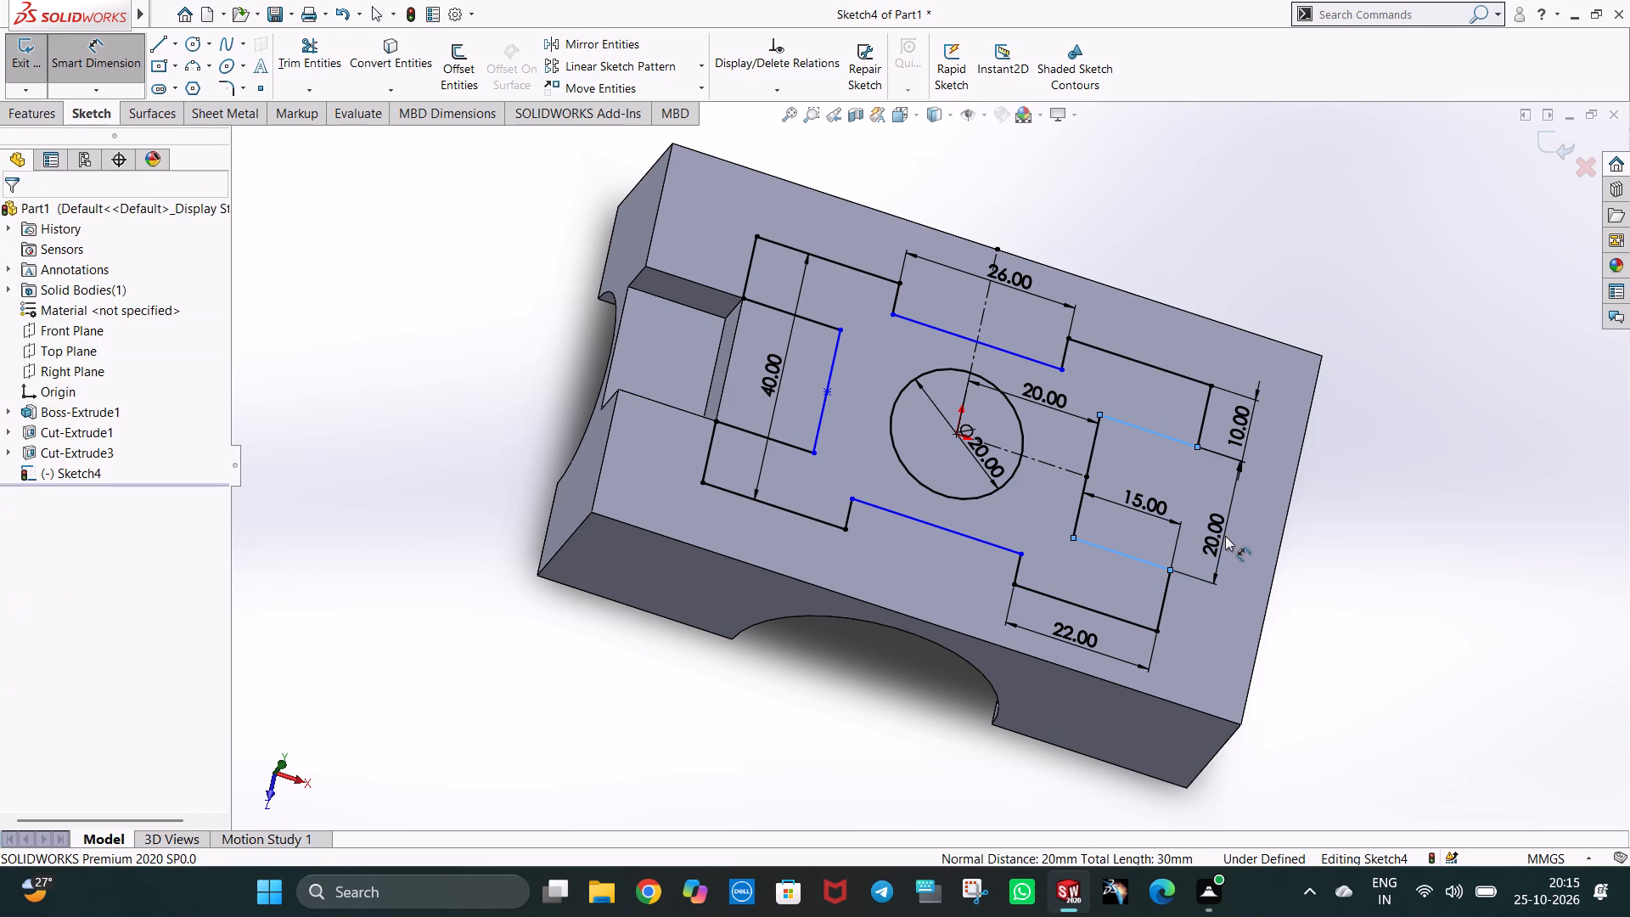
click(1148, 511)
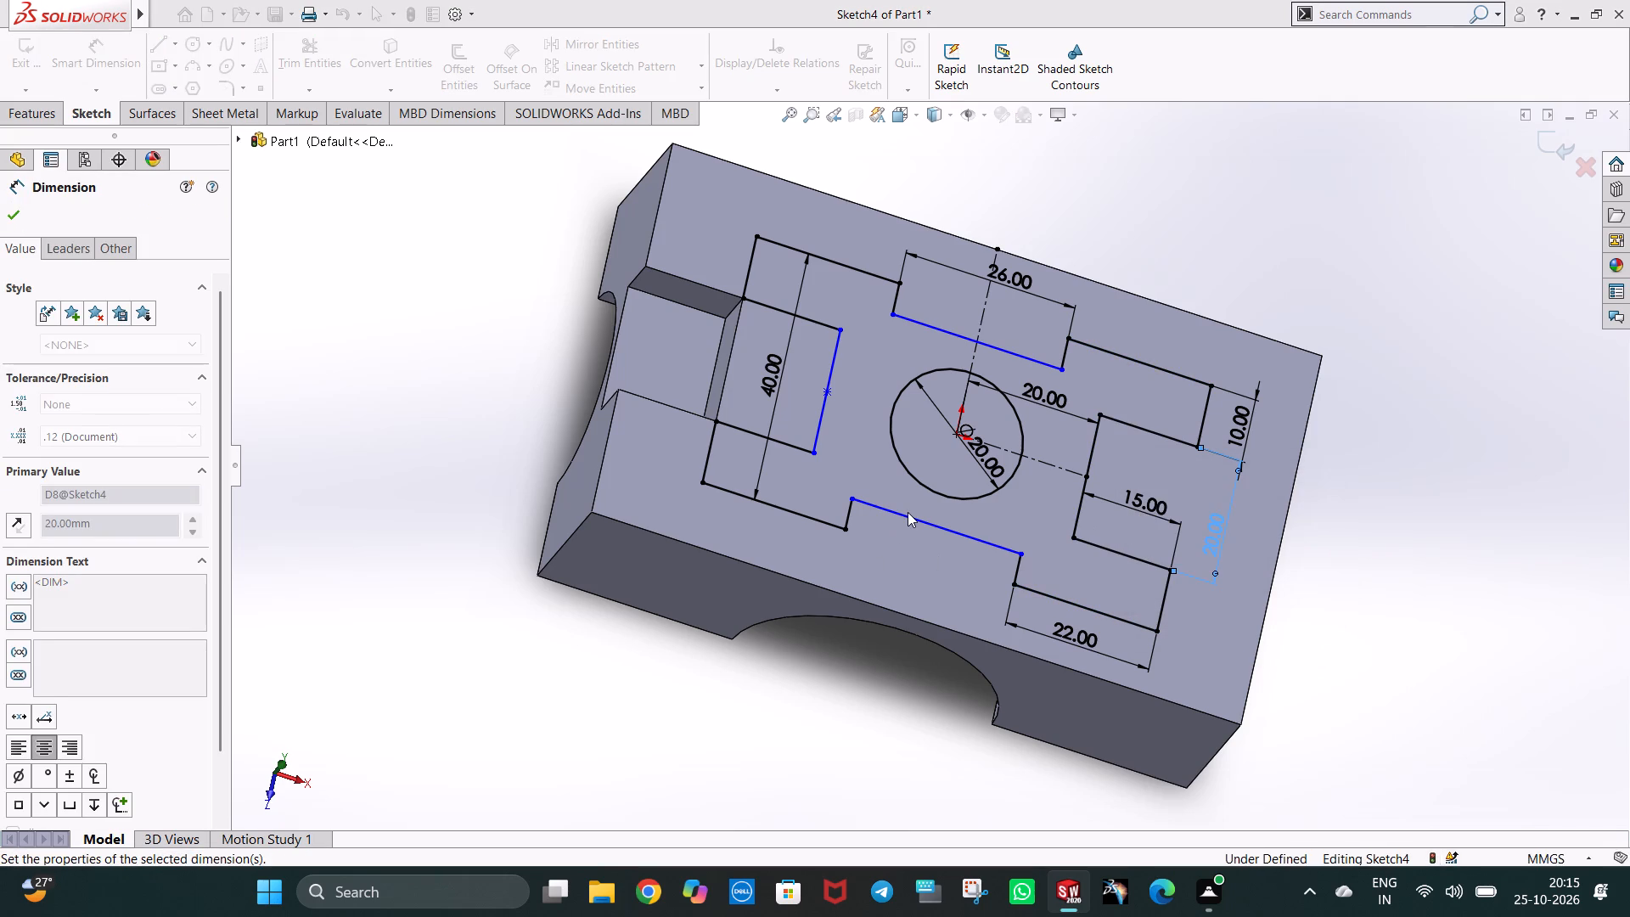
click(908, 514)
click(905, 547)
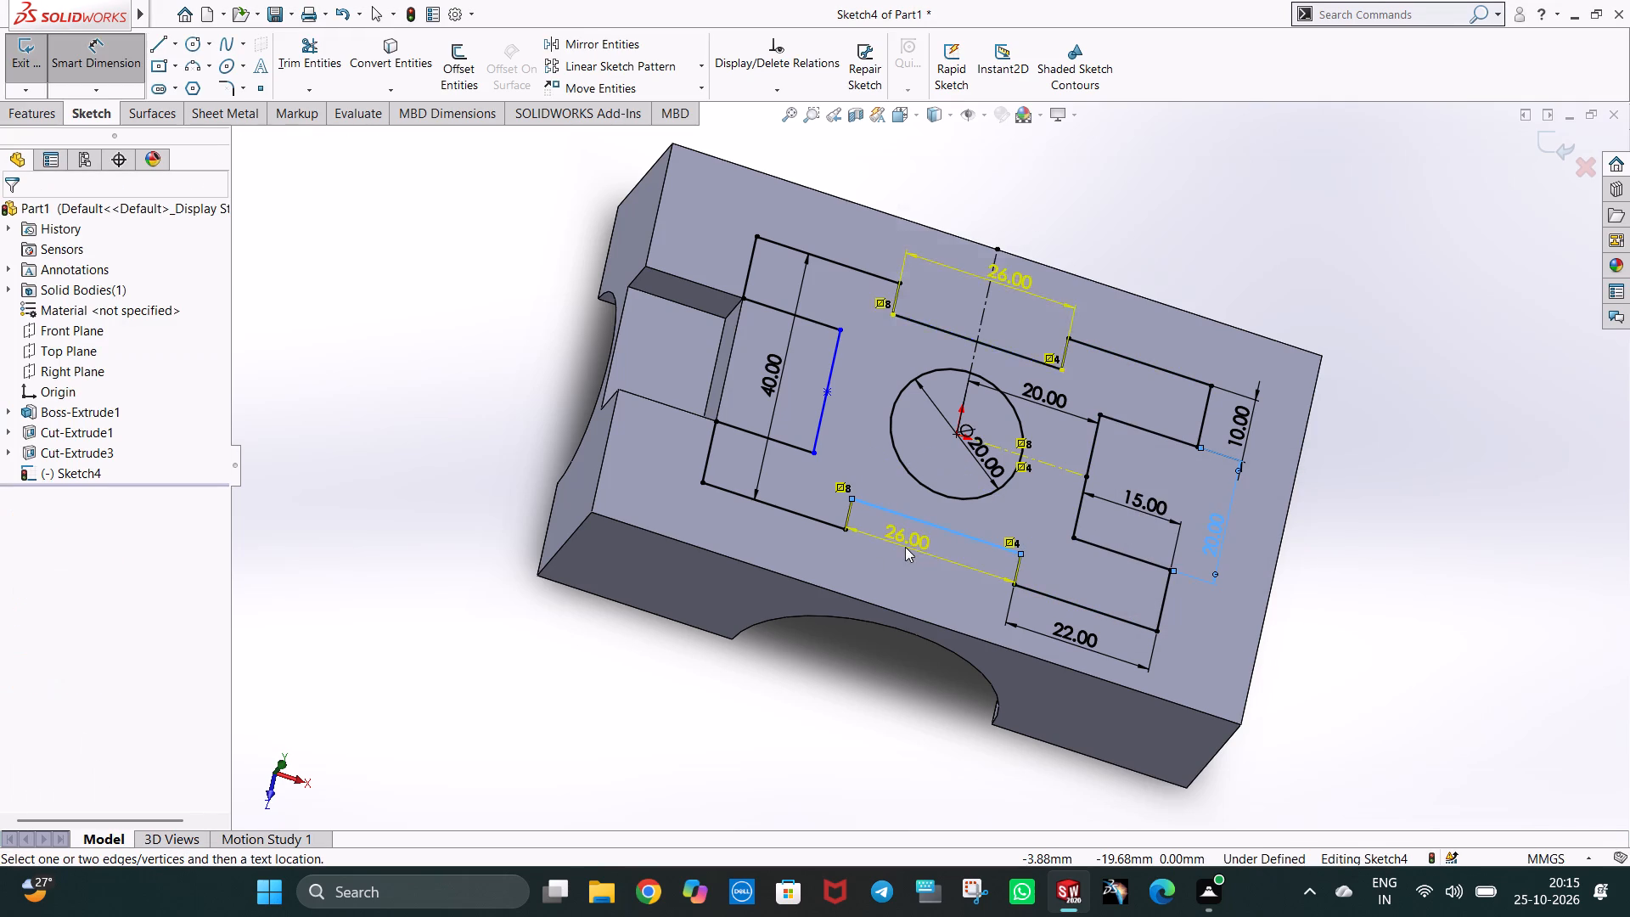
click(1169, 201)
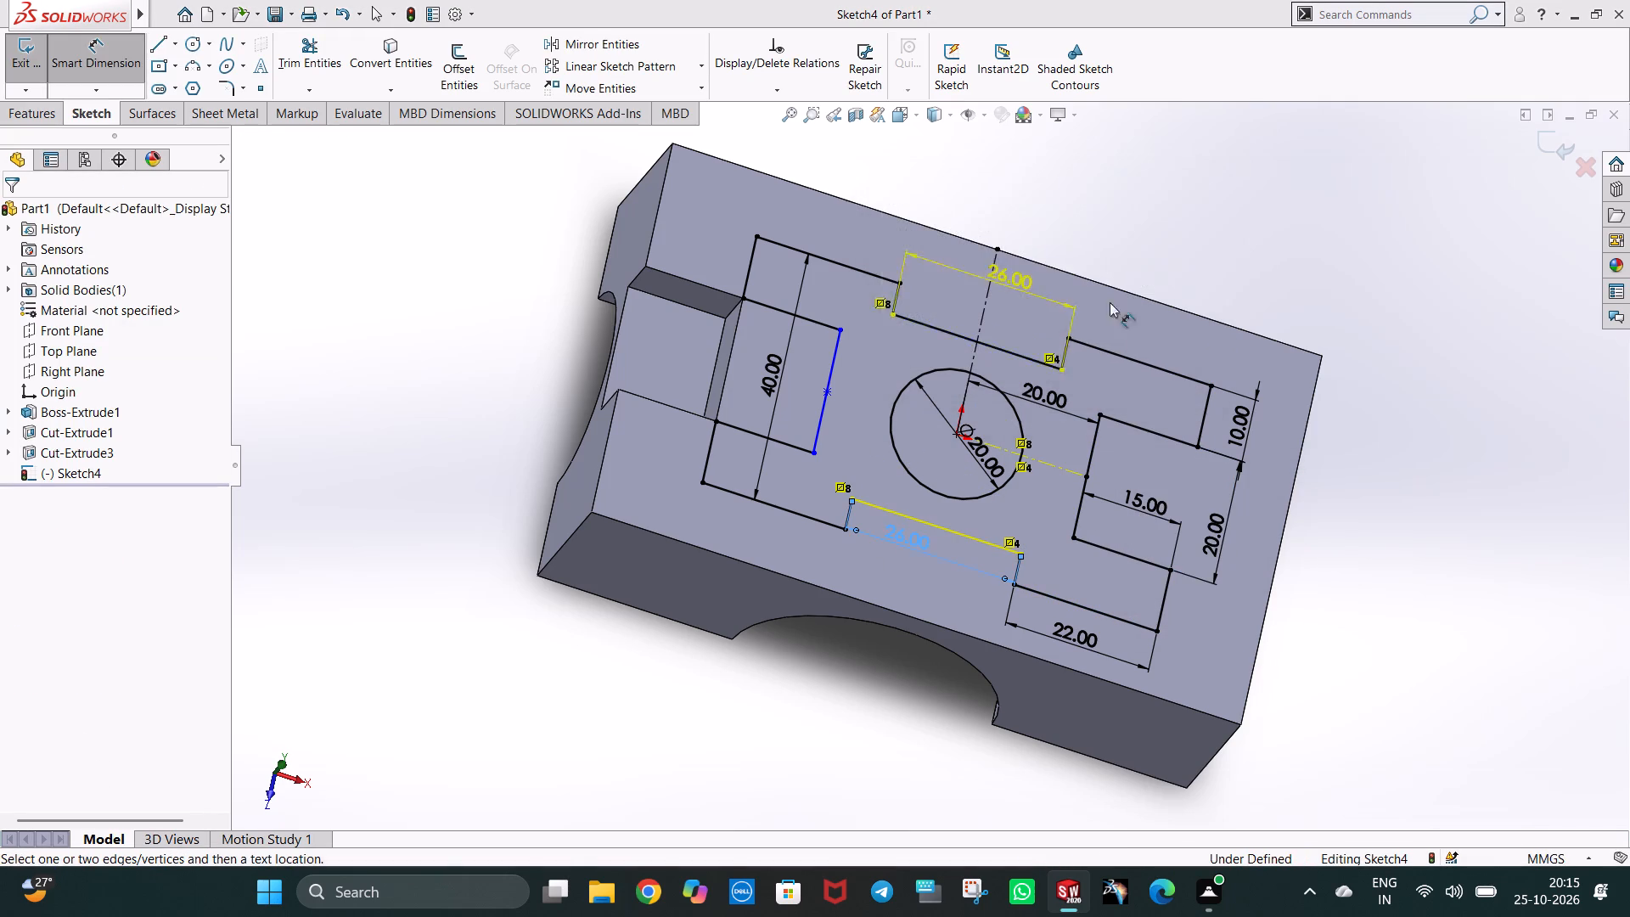
Dimension the distance between the two opposite notch base lines across the circle, accepting the drawn value.
click(1026, 359)
click(941, 525)
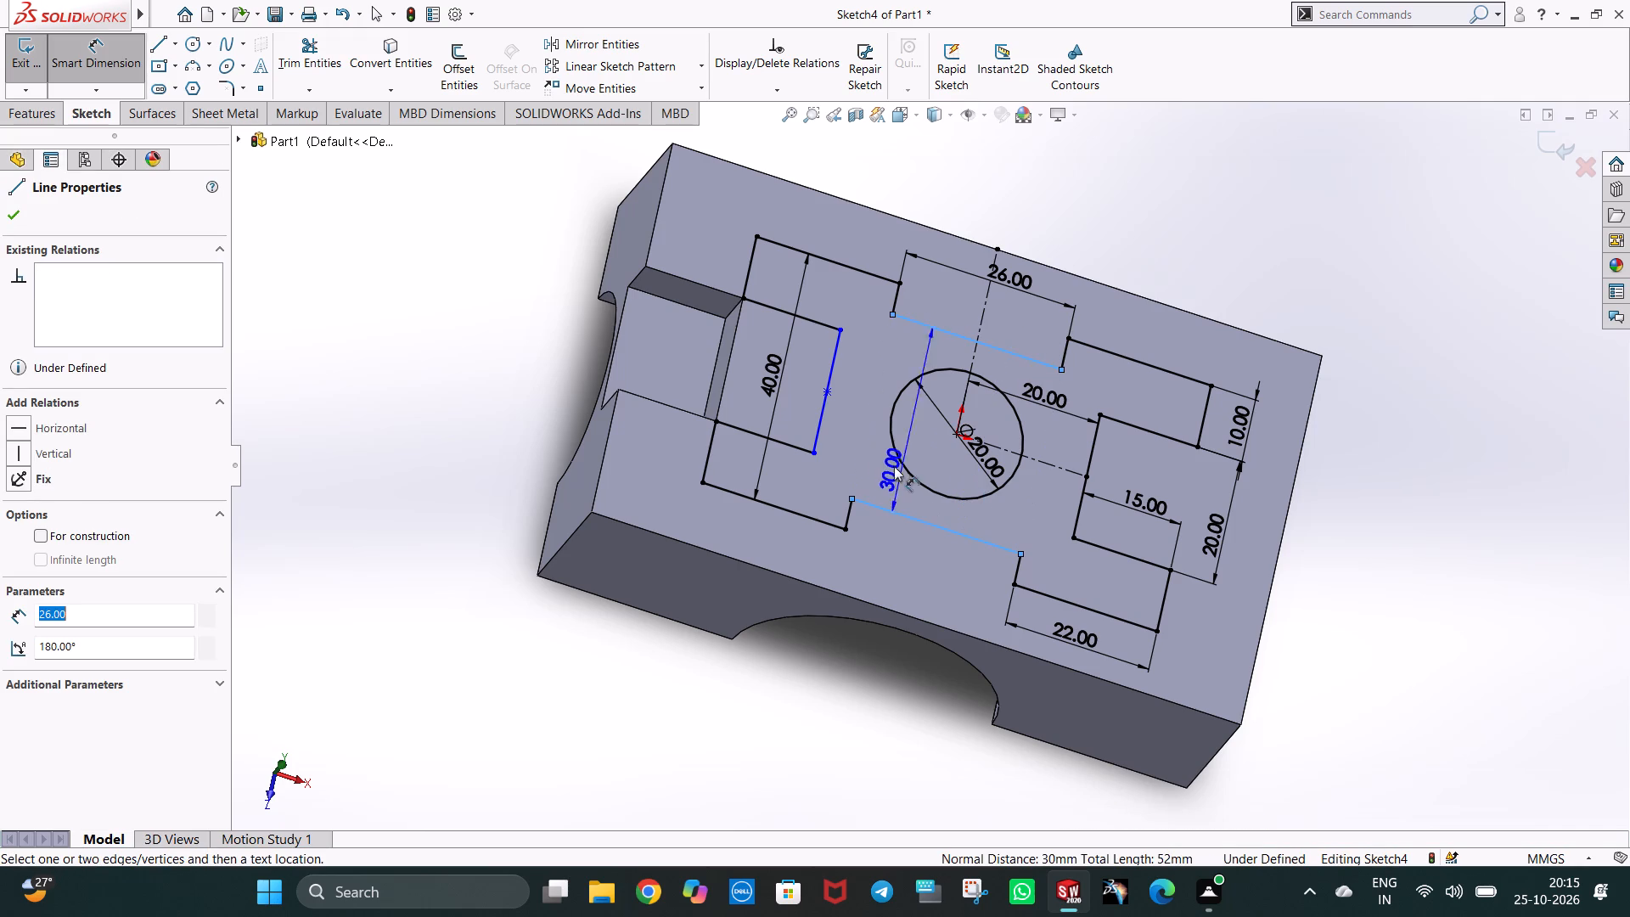
click(857, 424)
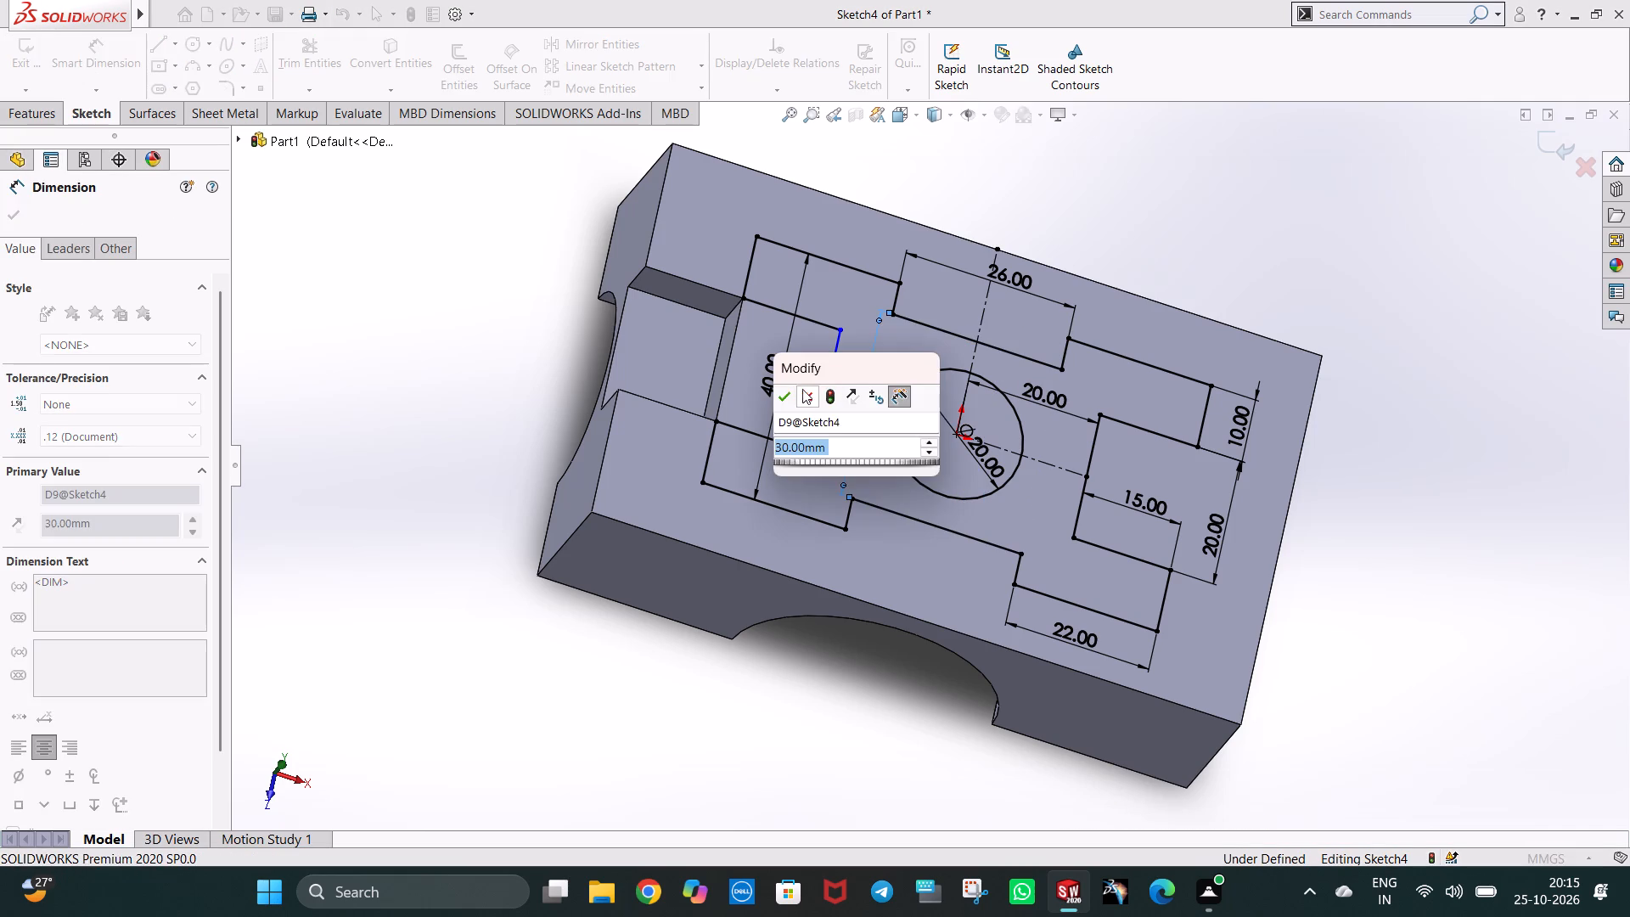
click(783, 389)
click(1360, 532)
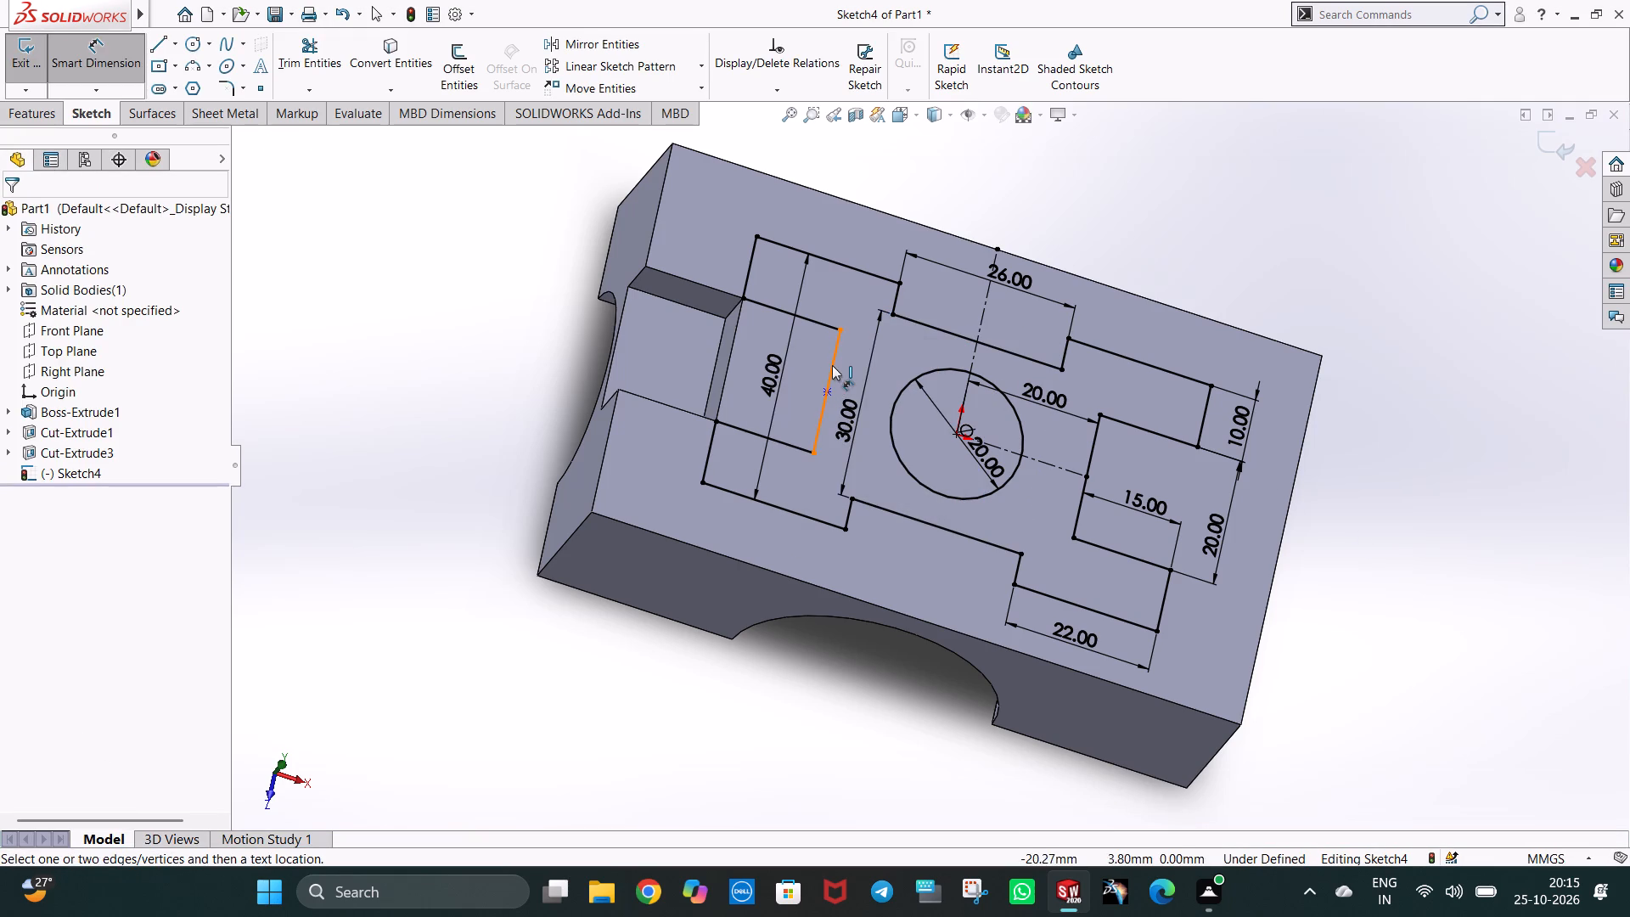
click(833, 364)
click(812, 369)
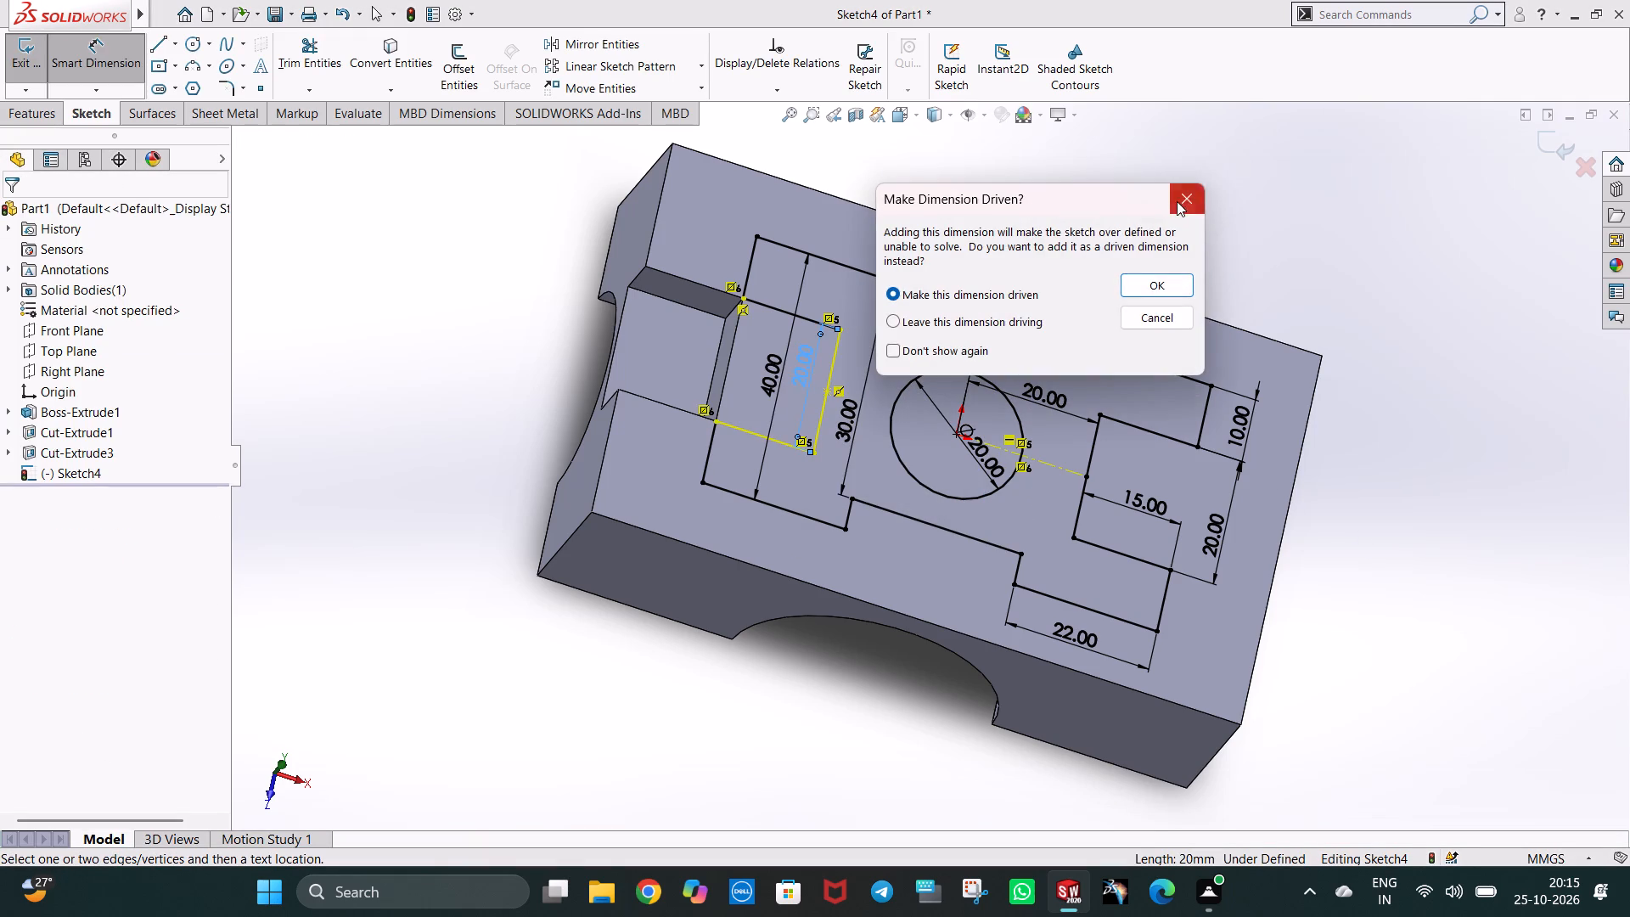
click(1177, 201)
Dimension the distance from the slot-side recess base line to the origin at the circle's centre, accepting the drawn value.
click(833, 371)
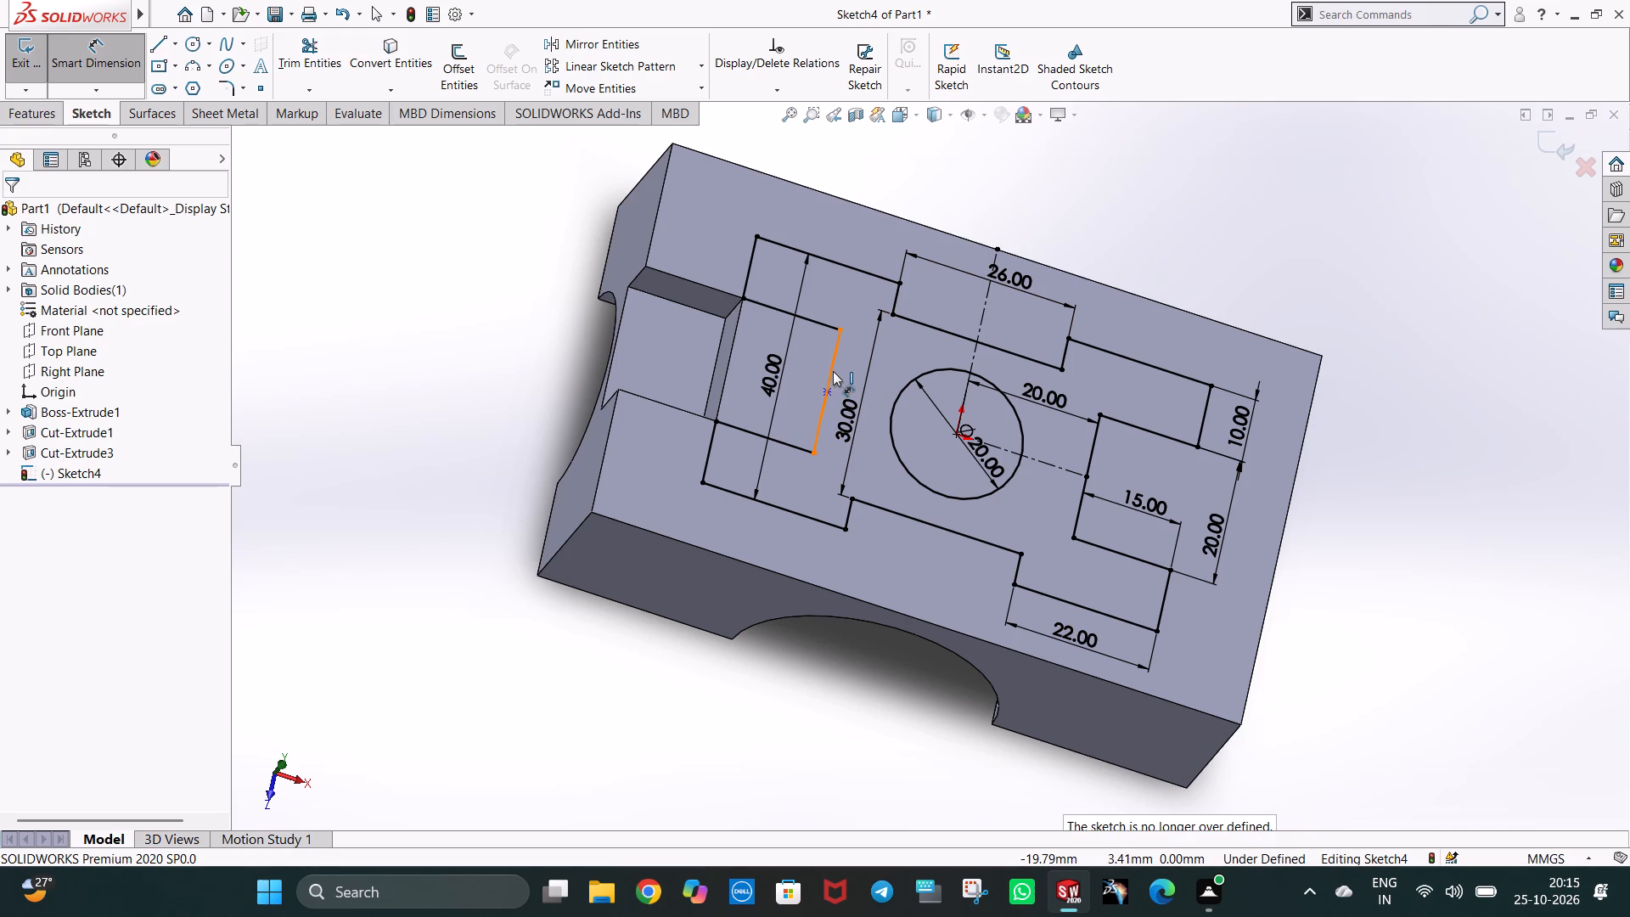
click(957, 435)
click(836, 565)
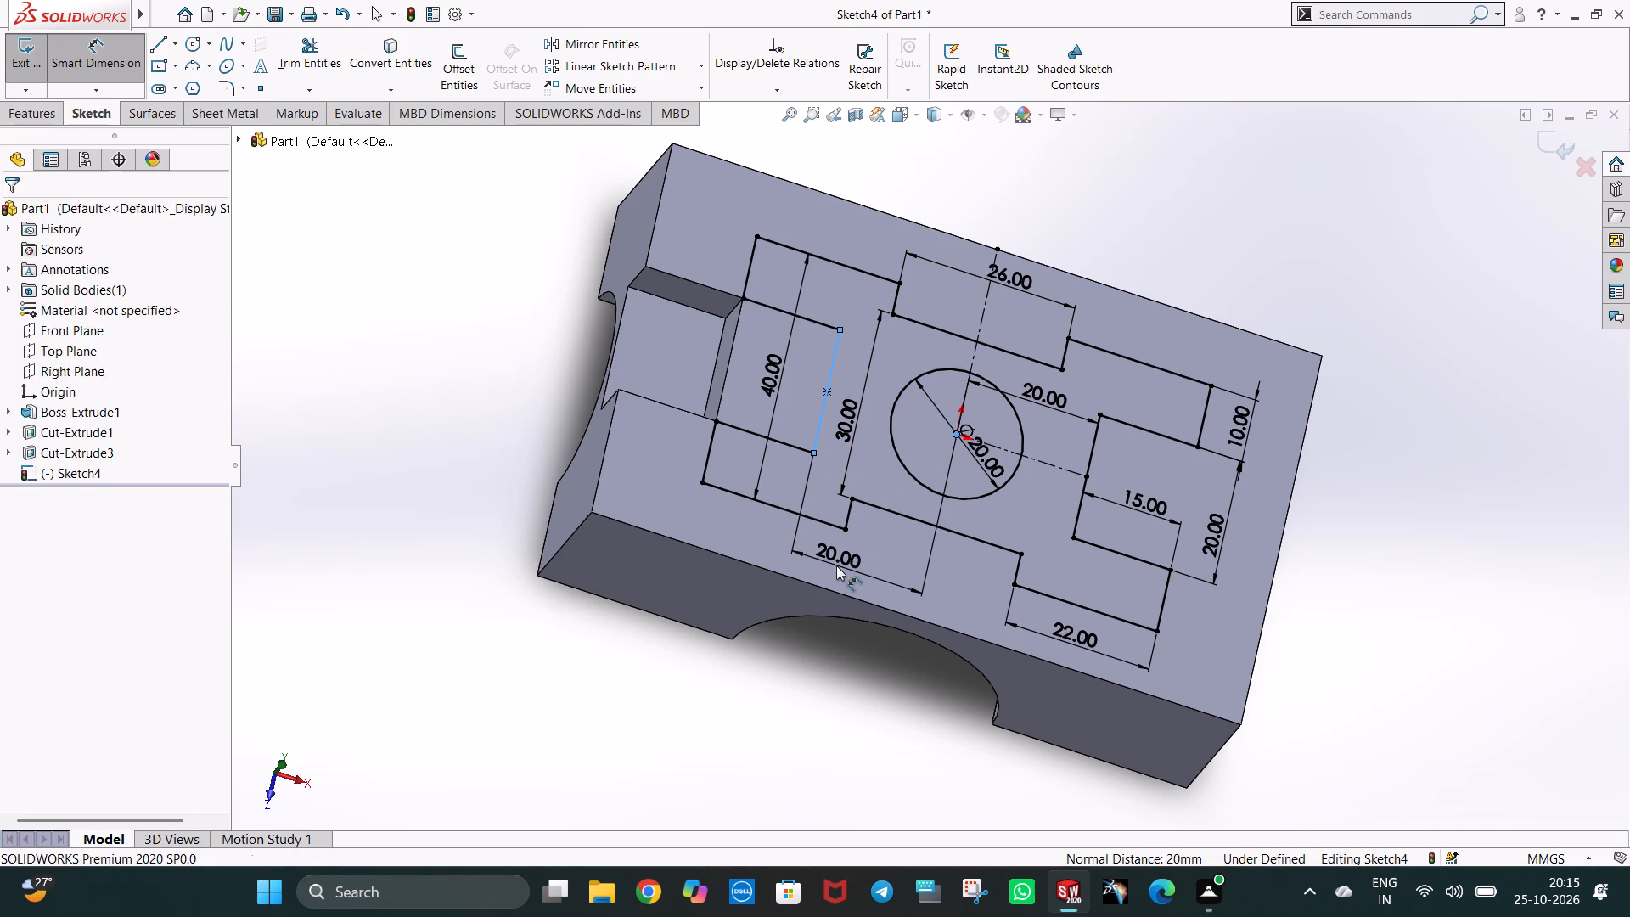
click(774, 537)
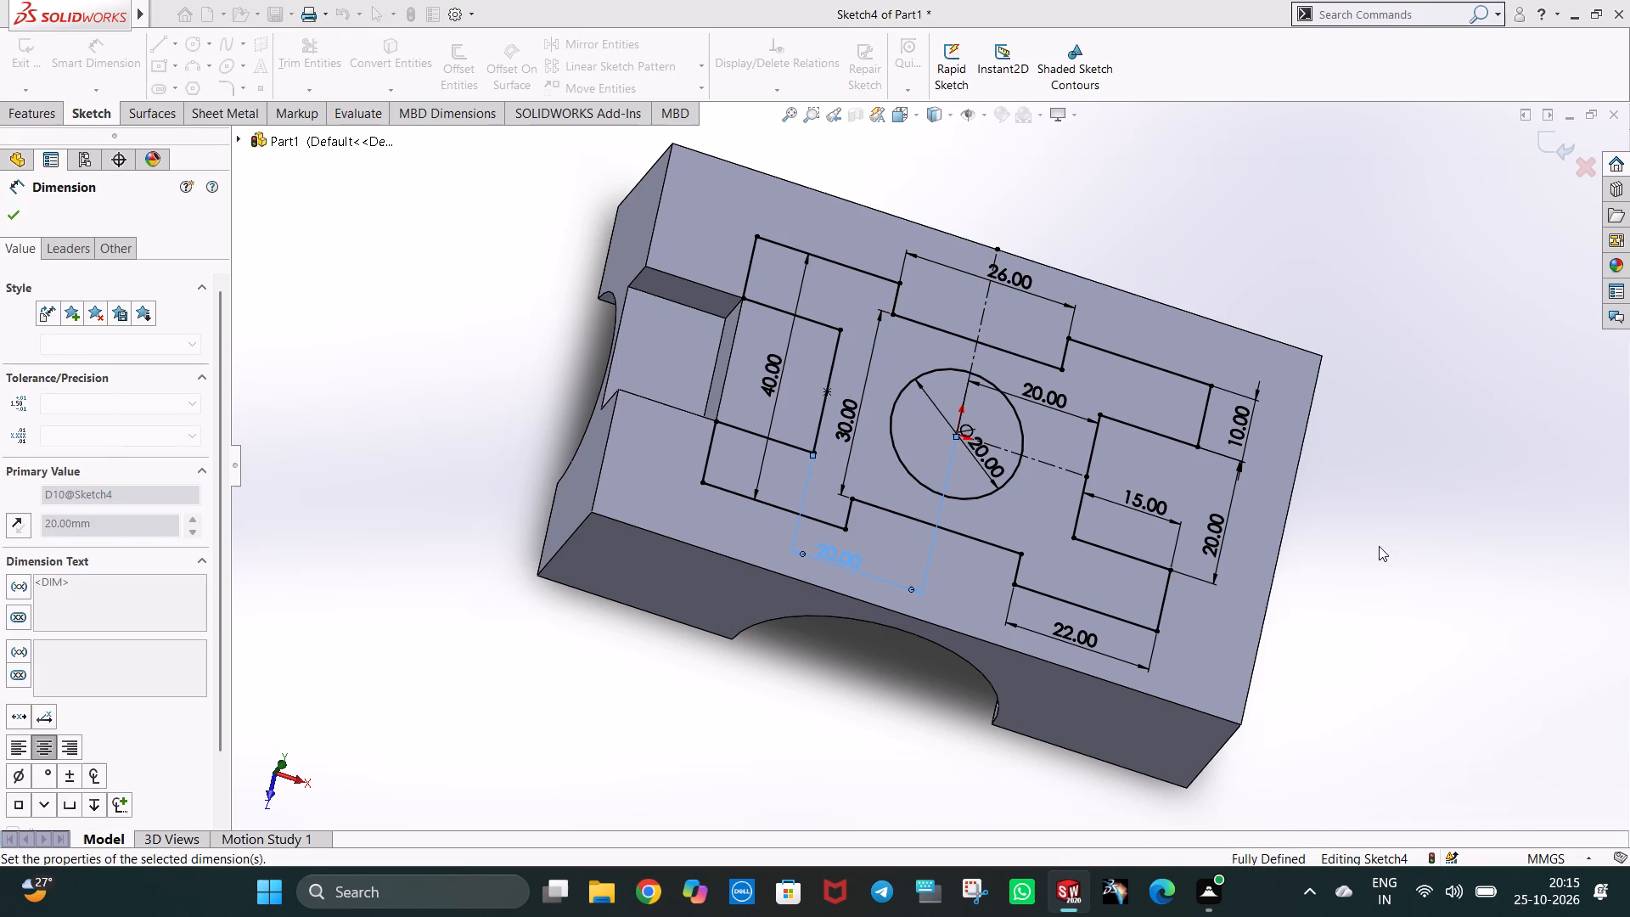
click(1419, 615)
Extrude the stepped profile with its circular hole as a boss 30 mm upward from the block's top face, merged with the body.
middle_drag(1354, 669, 1352, 531)
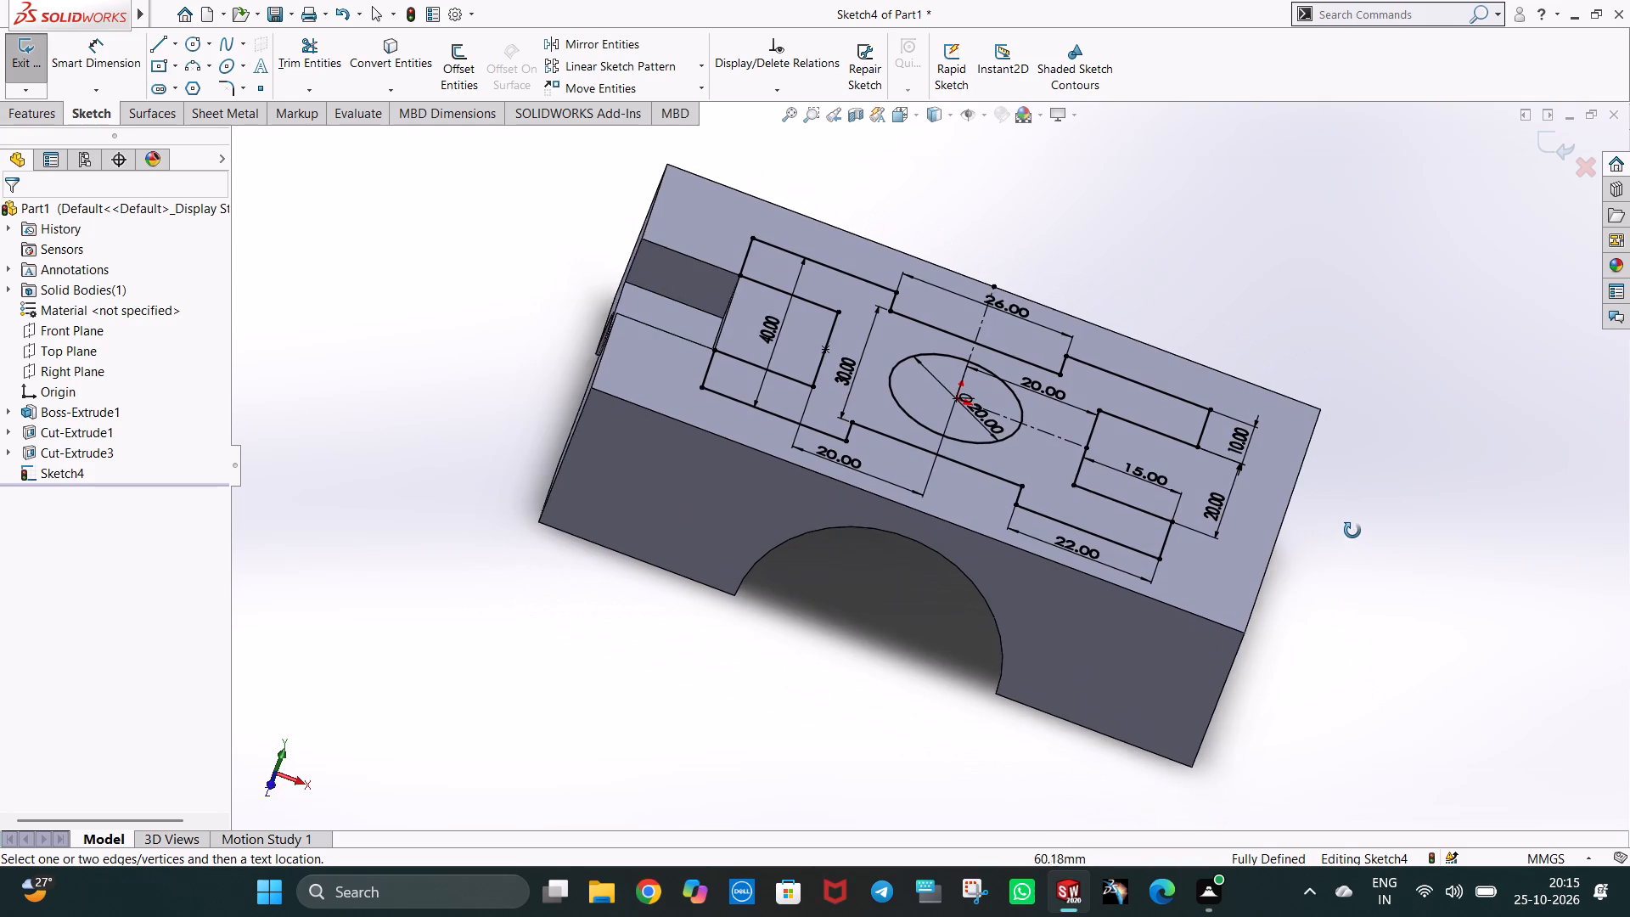
middle_drag(1352, 531, 1434, 678)
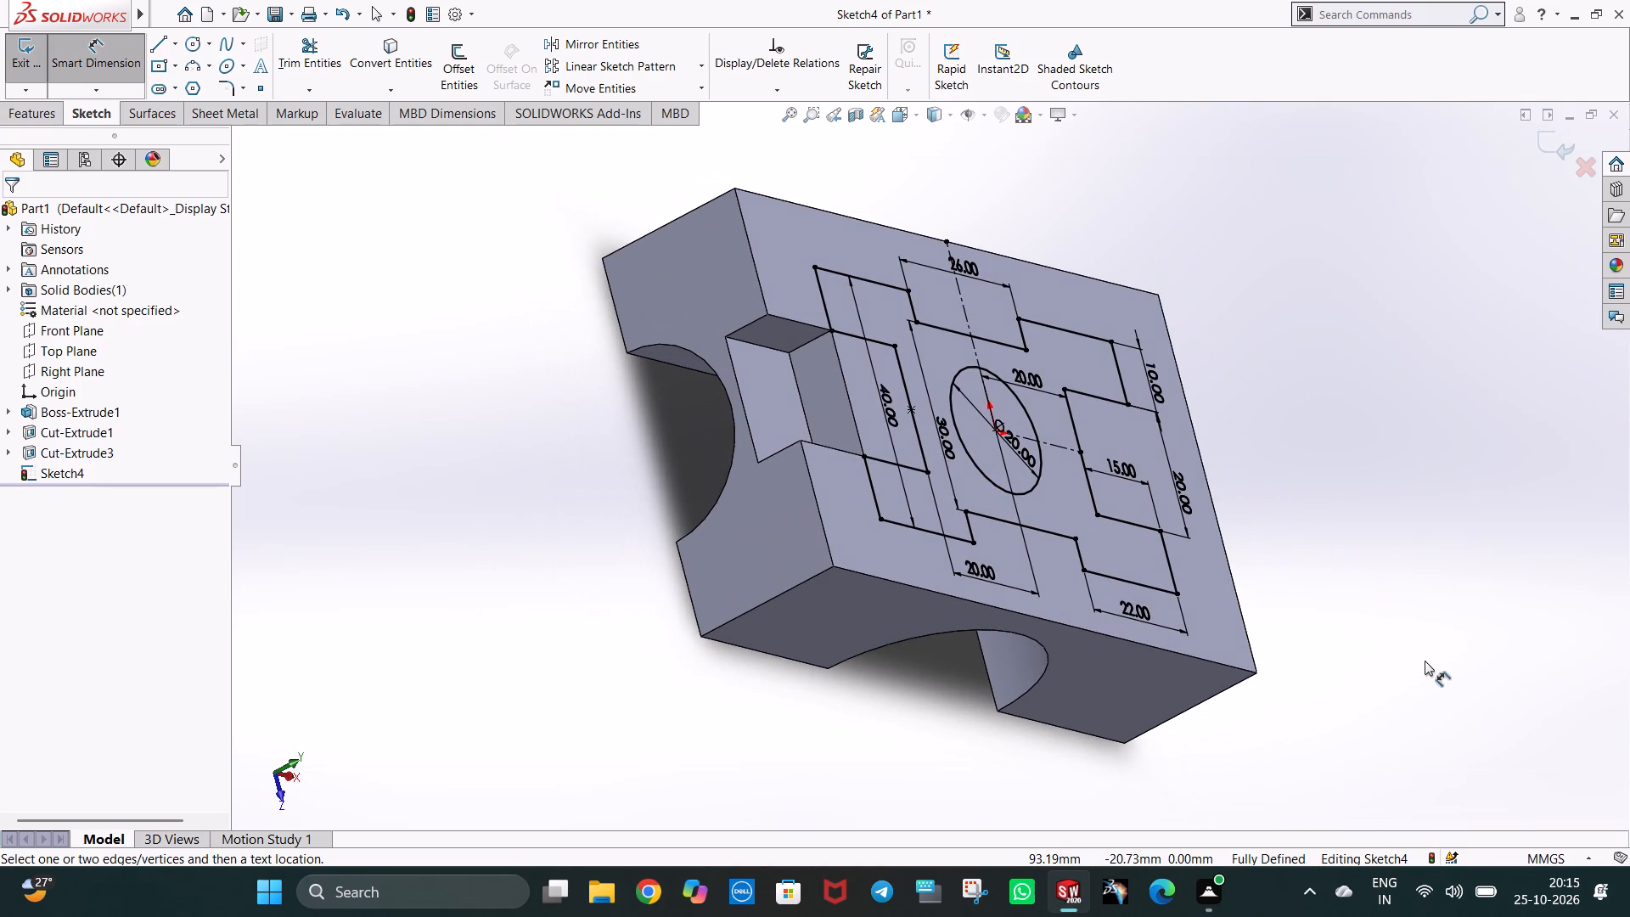
key(ctrl+7)
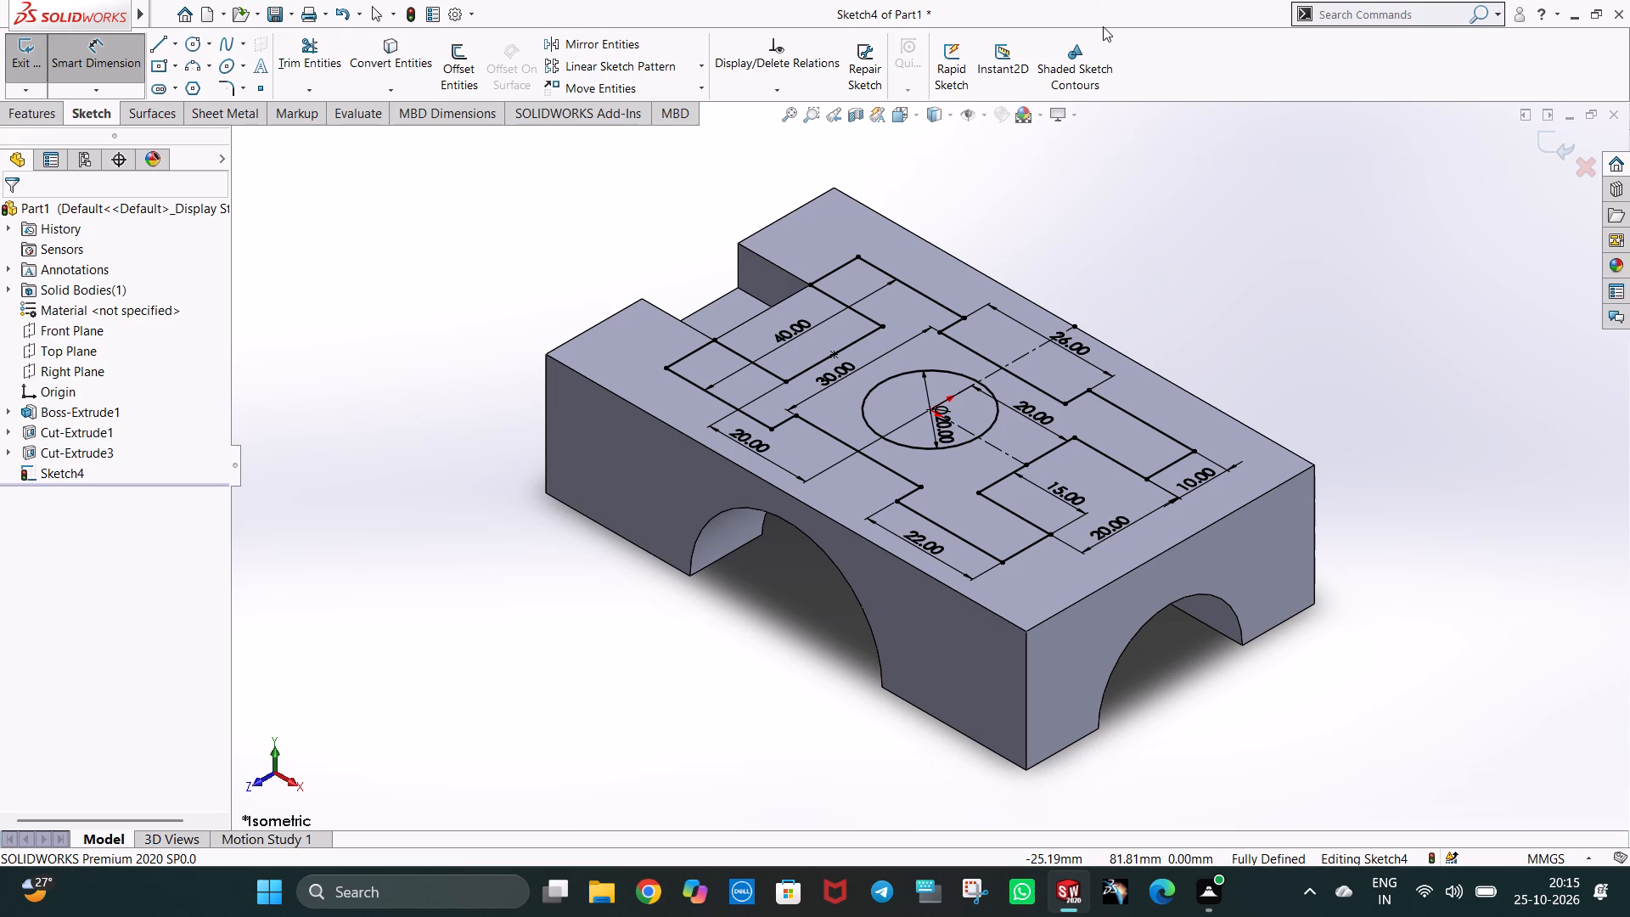
click(31, 124)
click(35, 79)
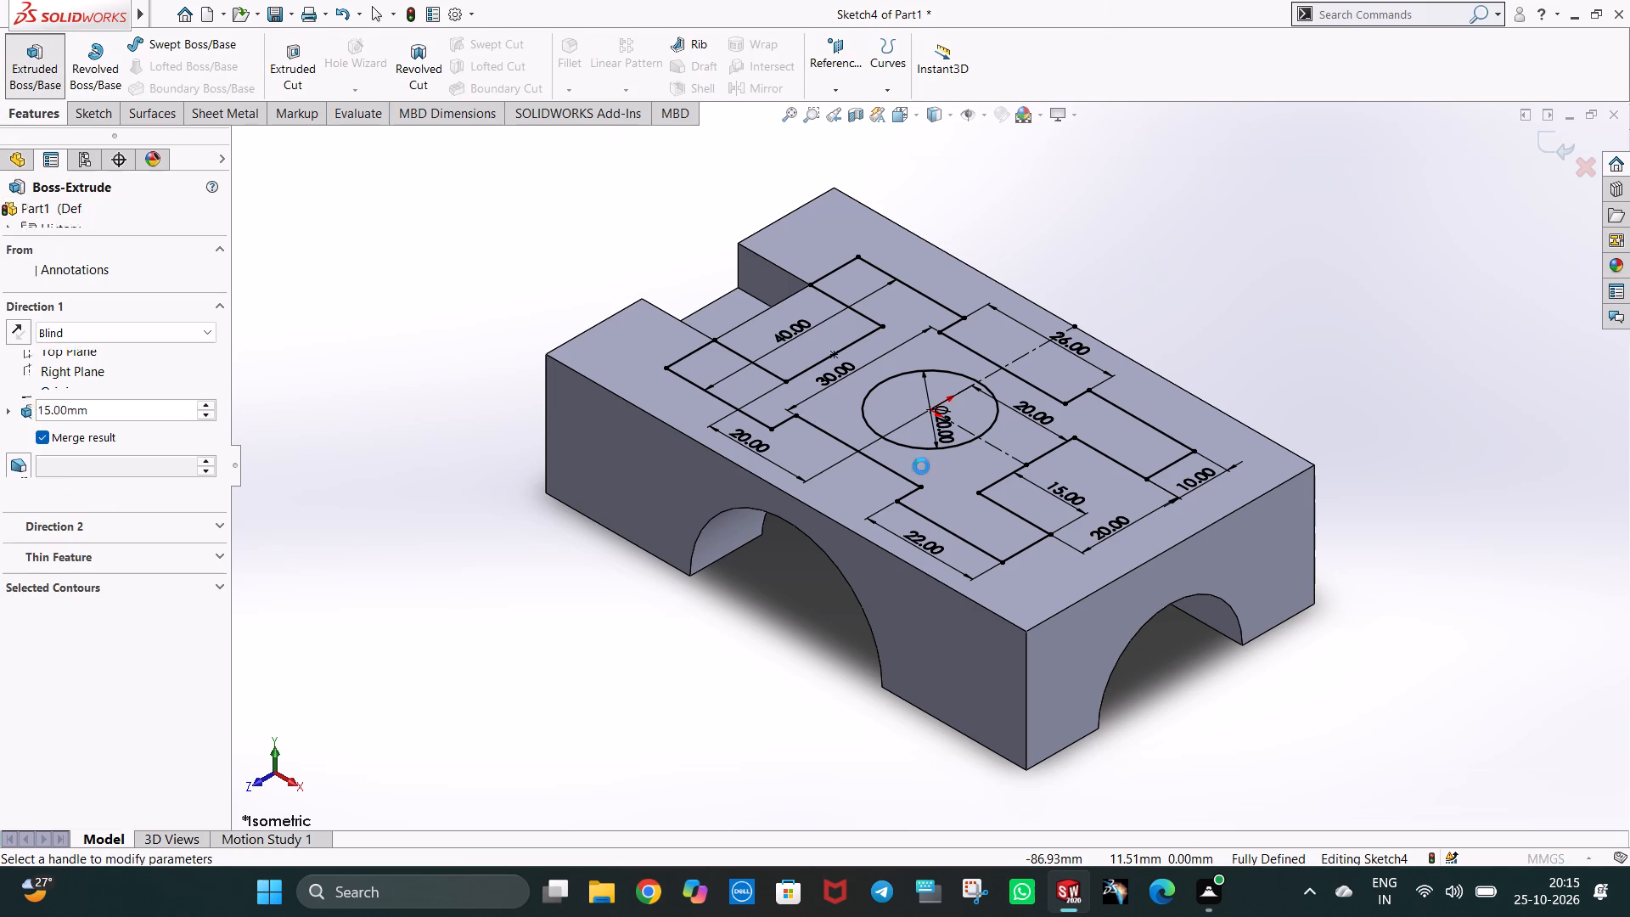
middle_drag(1352, 620, 1441, 588)
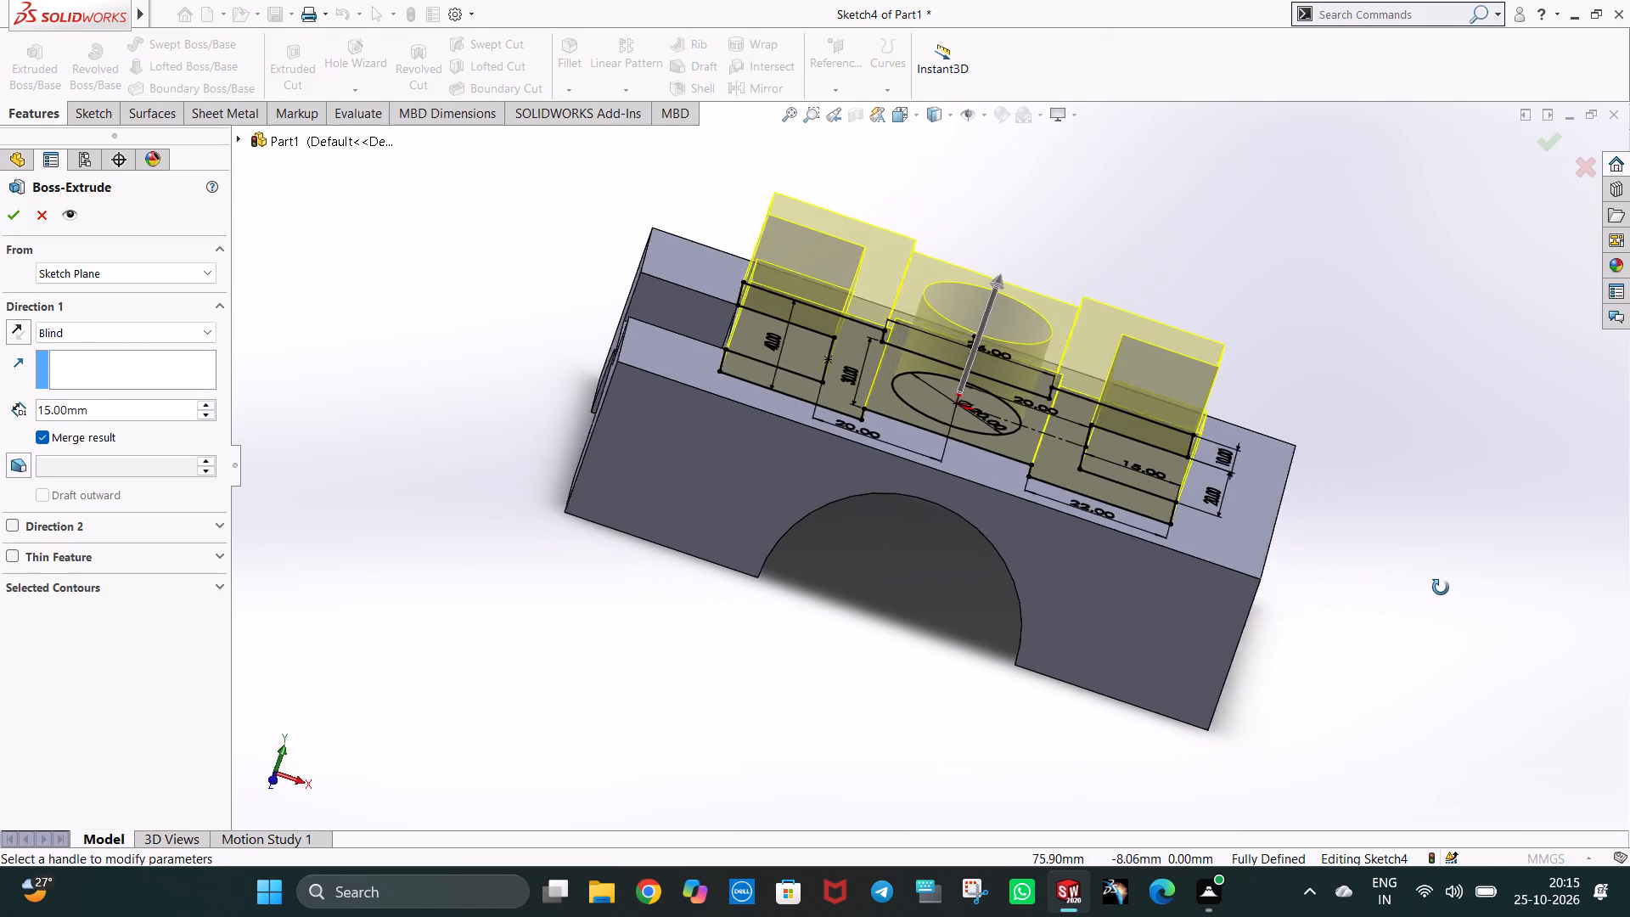
middle_drag(1441, 588, 1442, 588)
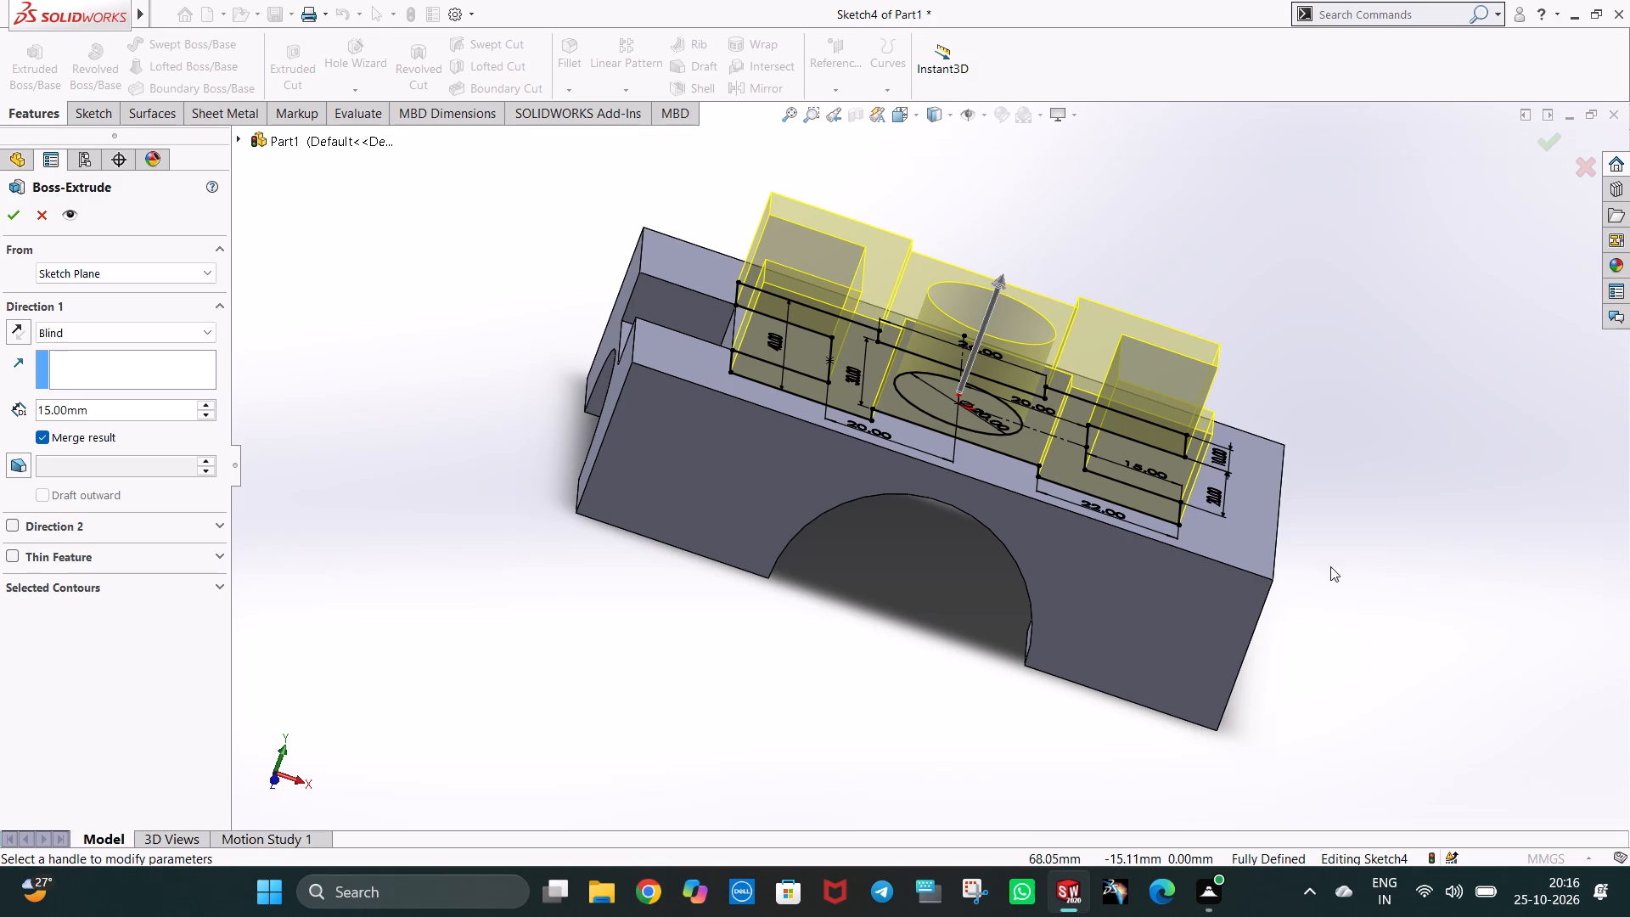
click(50, 411)
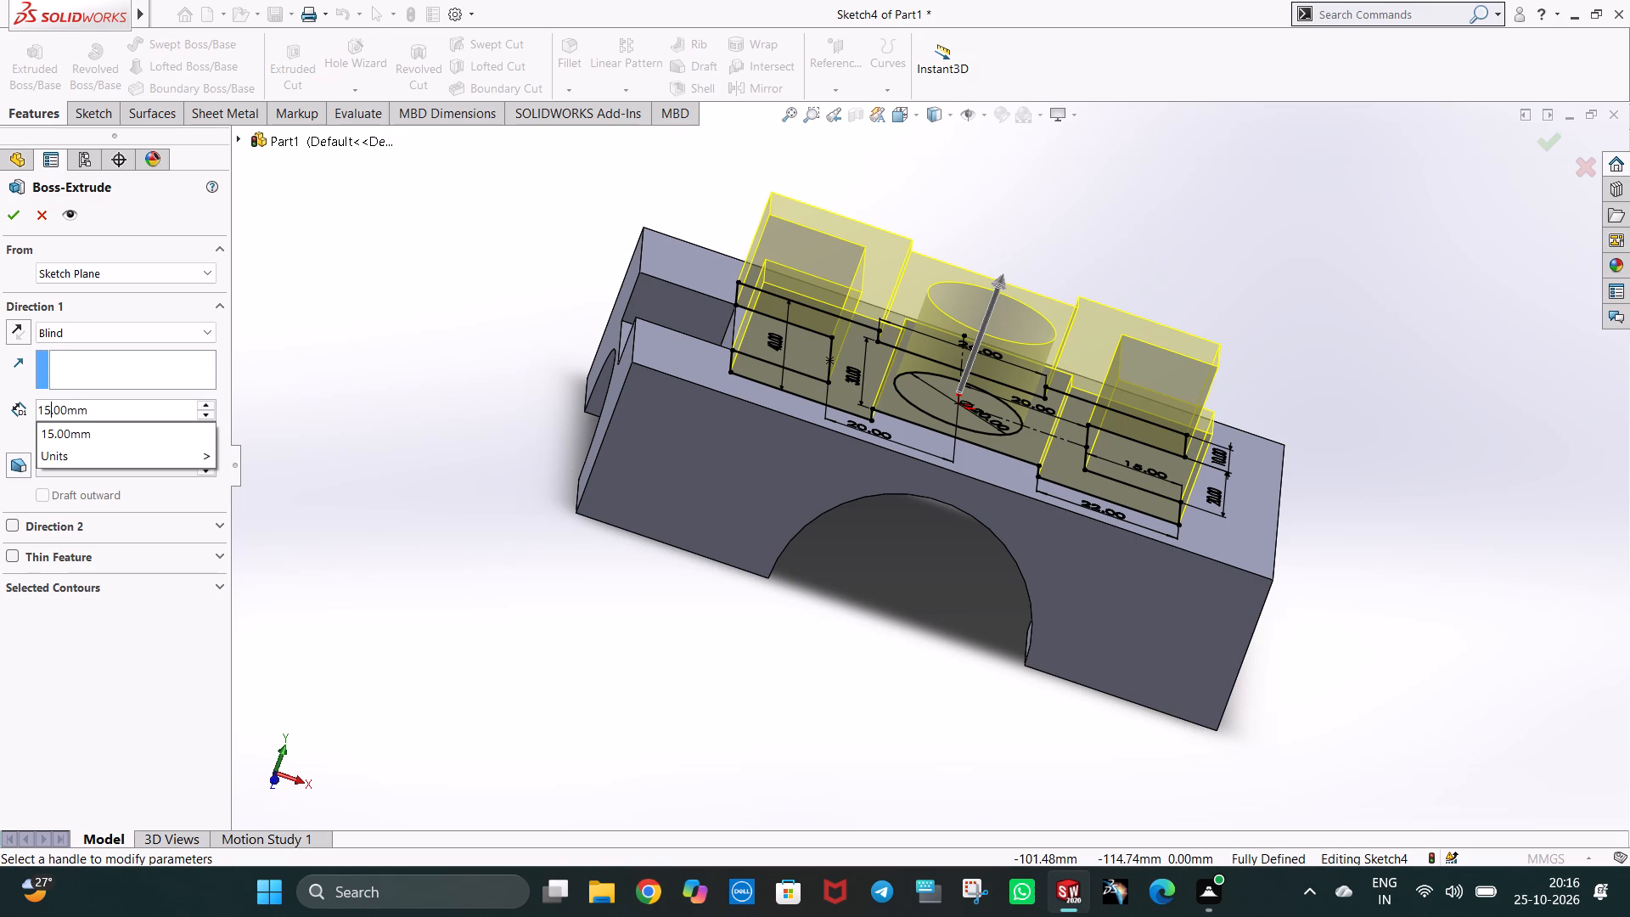
key(BackSpace)
key(BackSpace)
text(30)
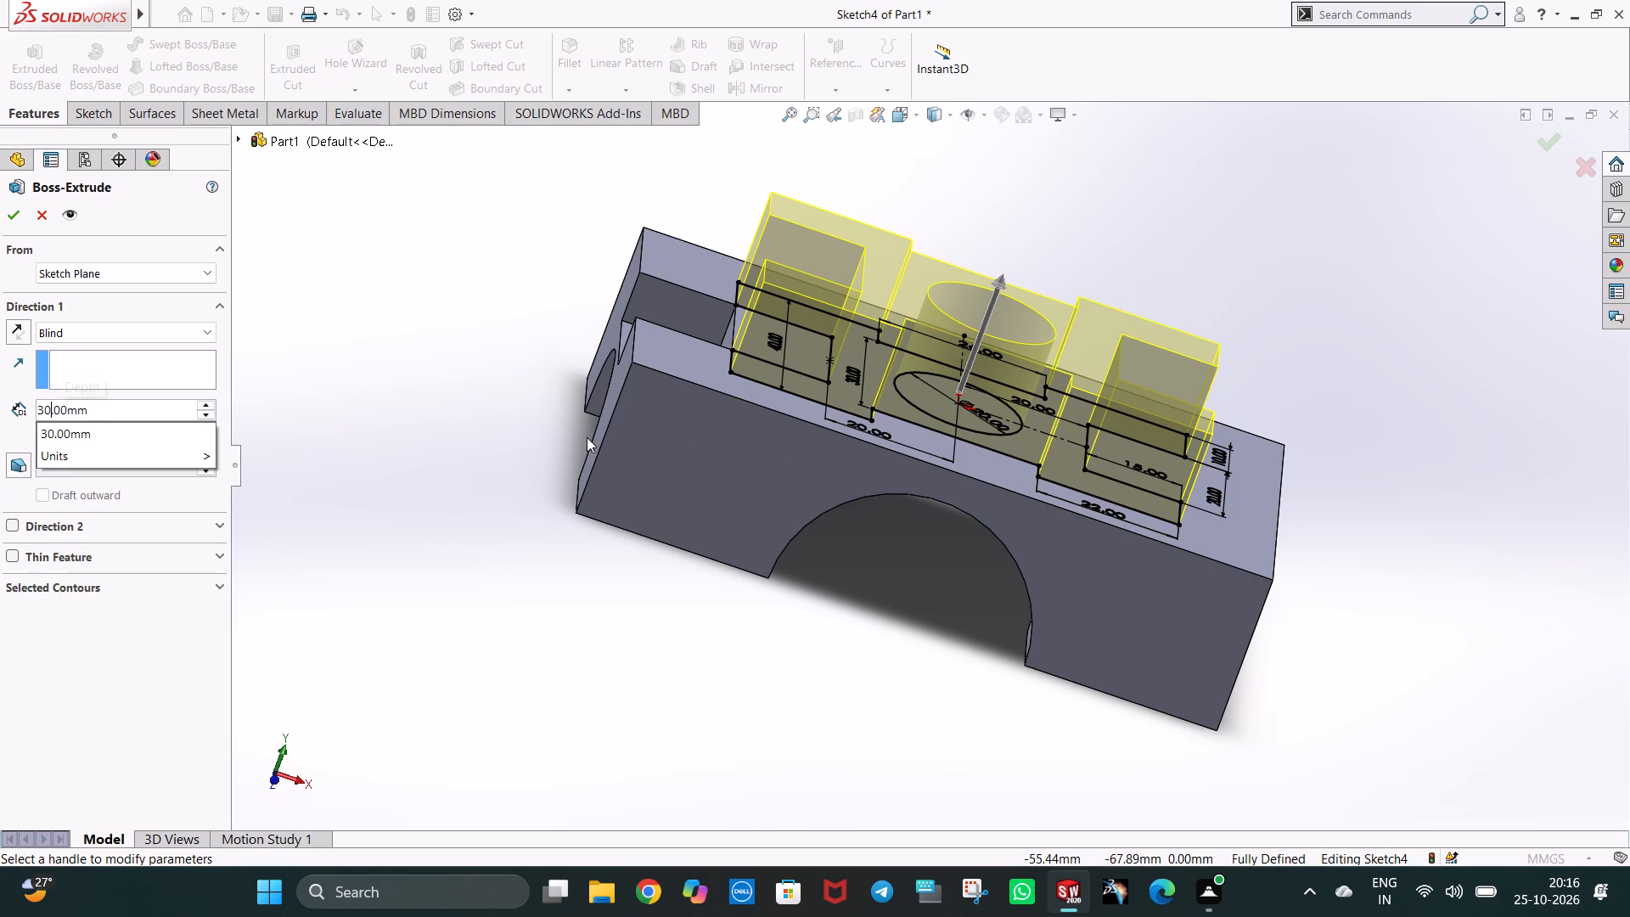
click(390, 458)
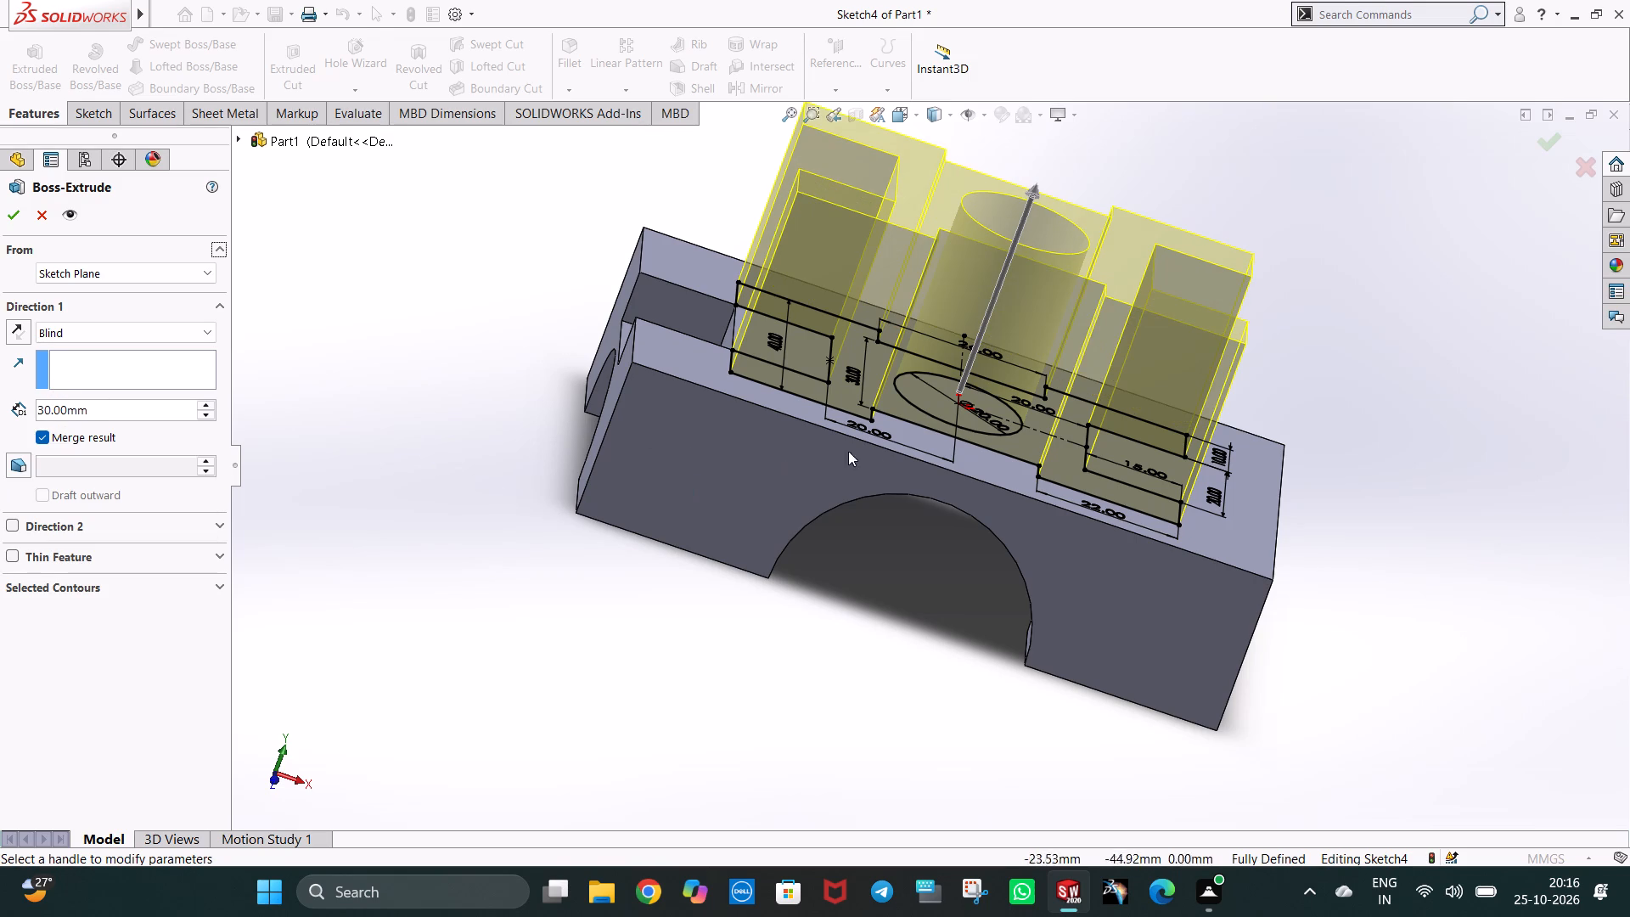
click(8, 221)
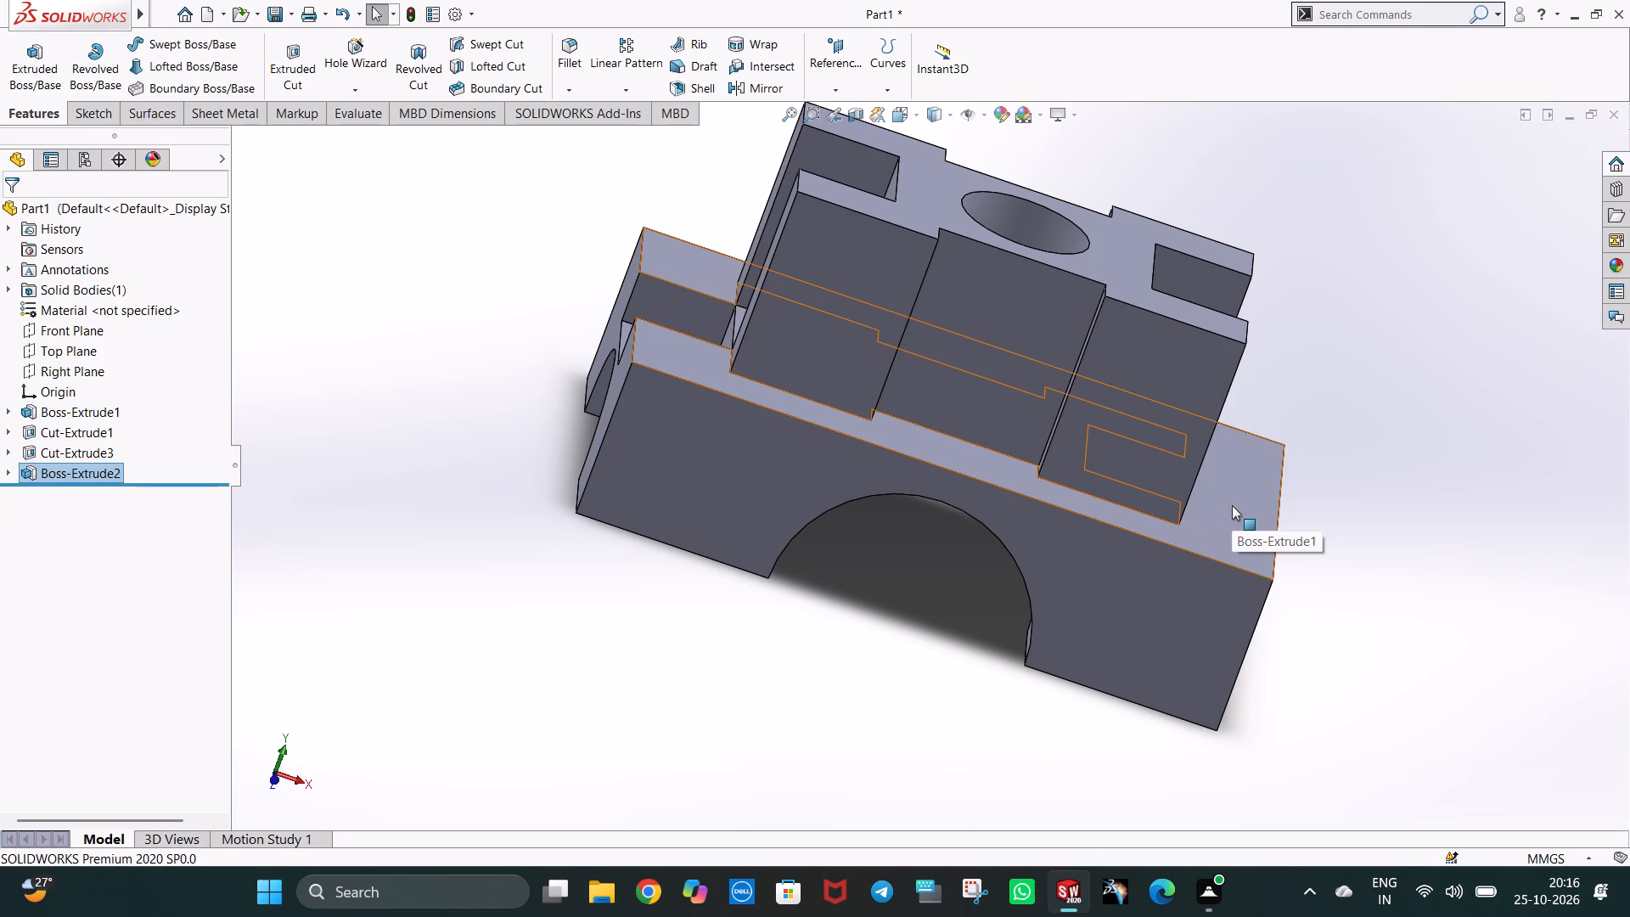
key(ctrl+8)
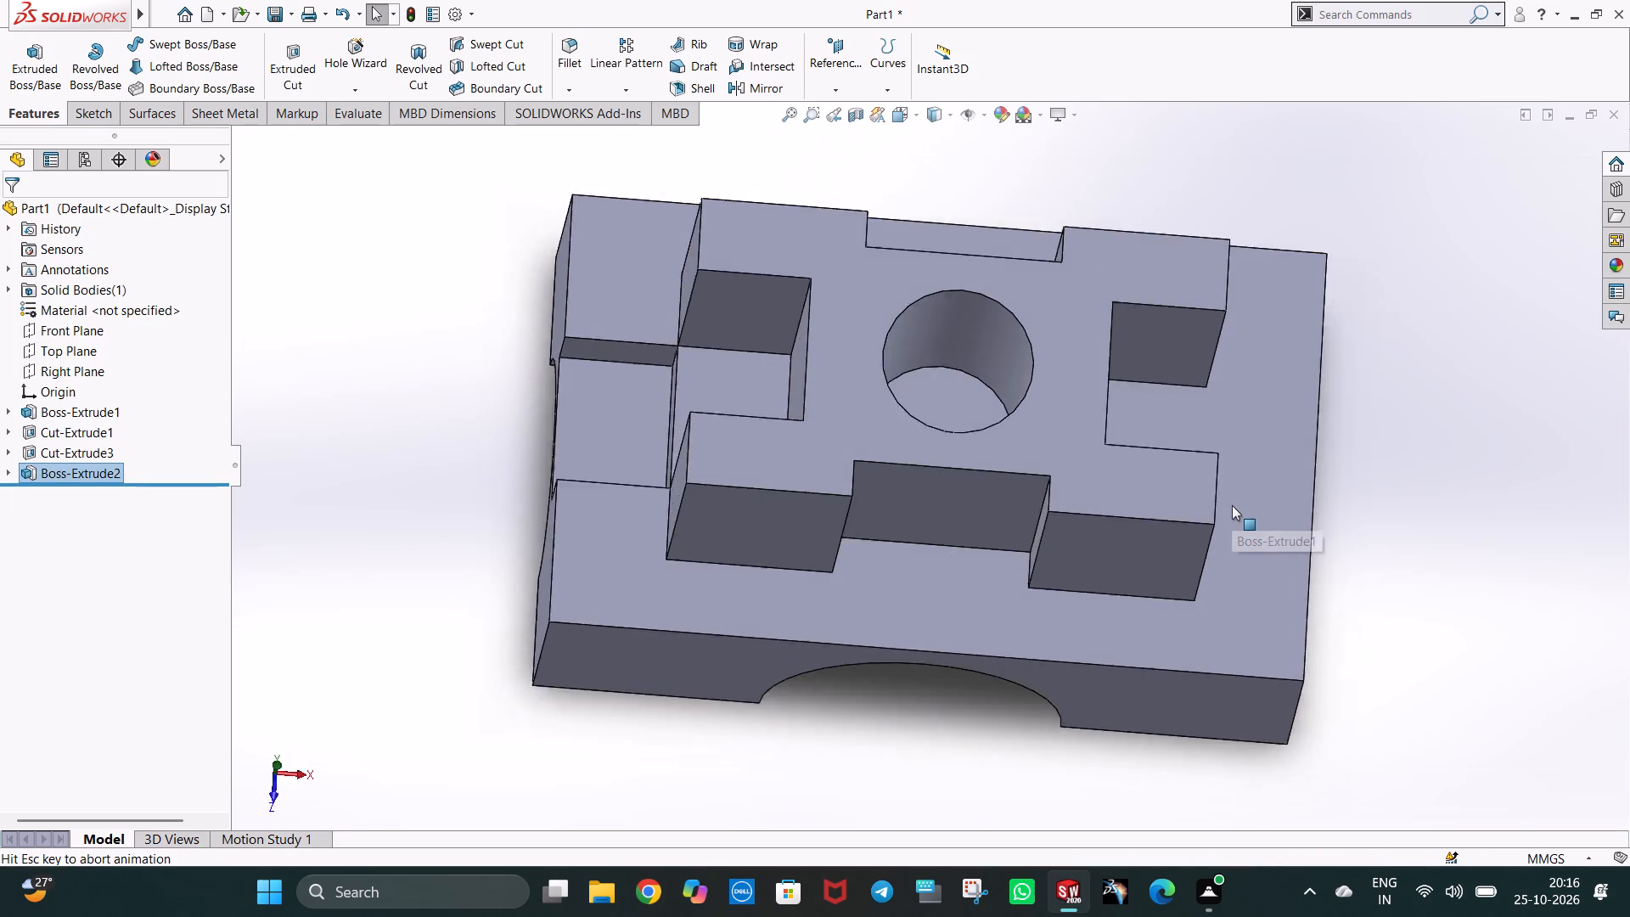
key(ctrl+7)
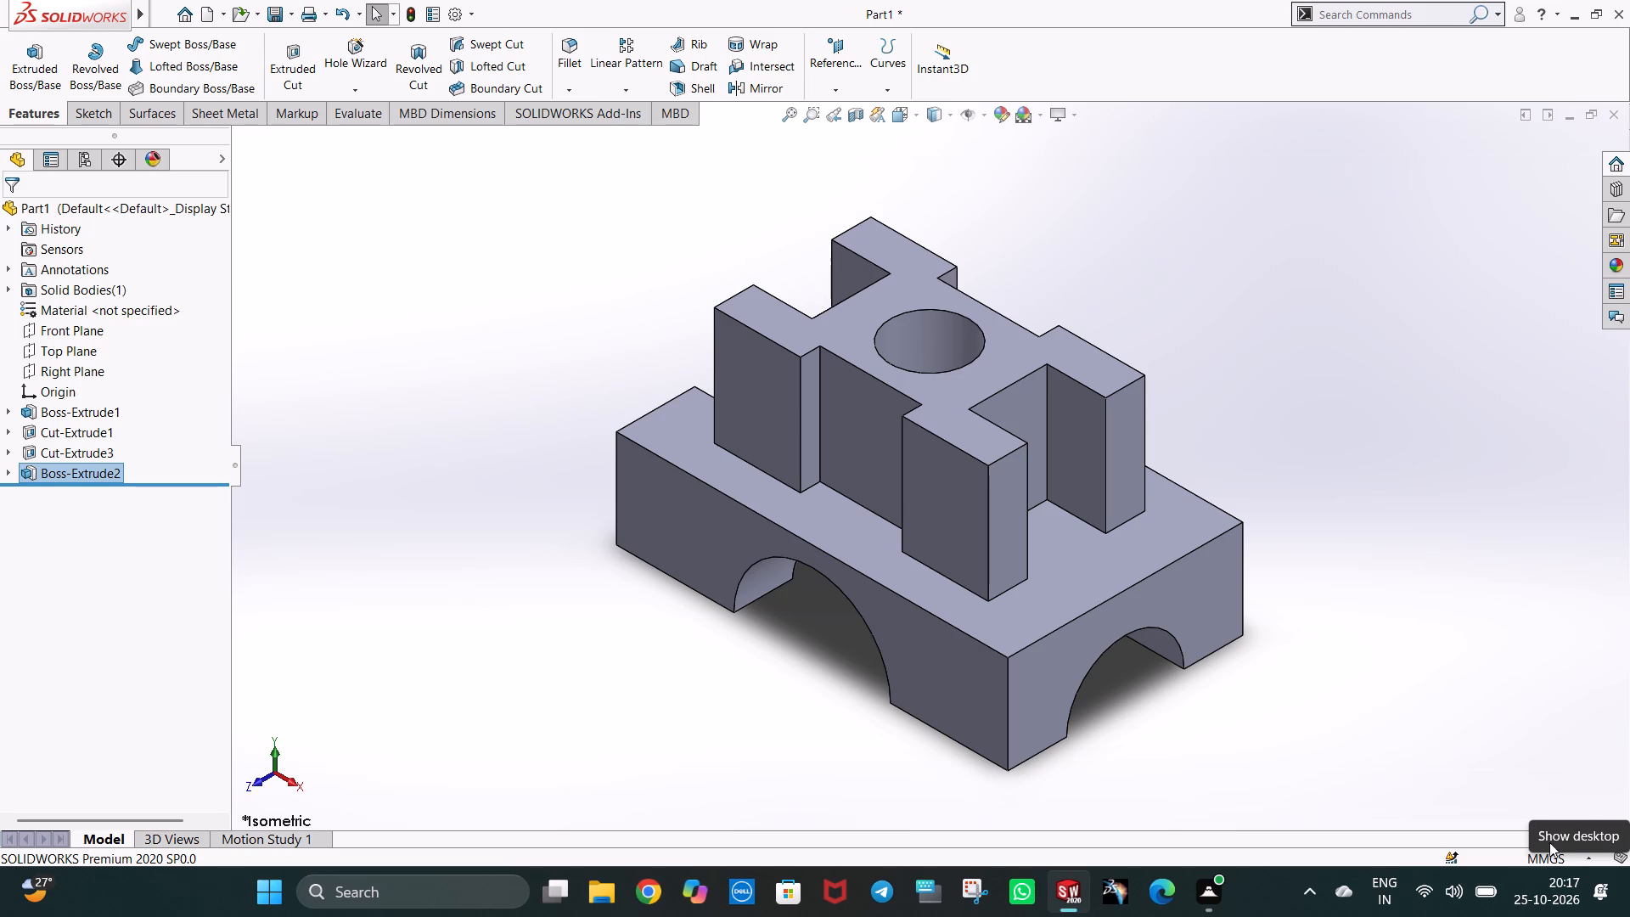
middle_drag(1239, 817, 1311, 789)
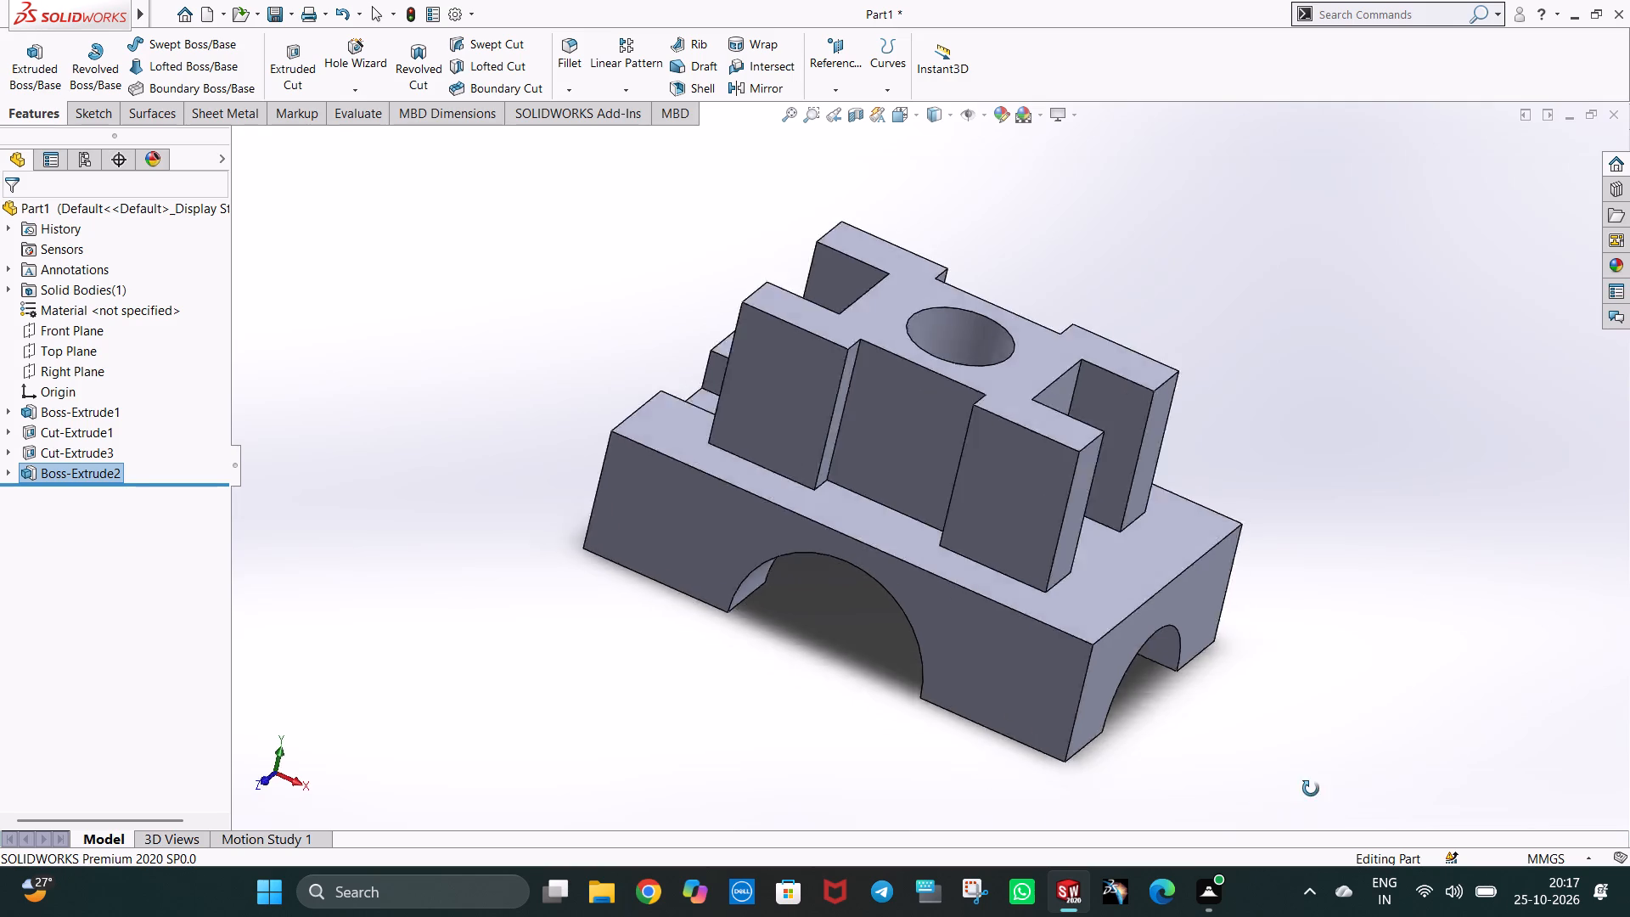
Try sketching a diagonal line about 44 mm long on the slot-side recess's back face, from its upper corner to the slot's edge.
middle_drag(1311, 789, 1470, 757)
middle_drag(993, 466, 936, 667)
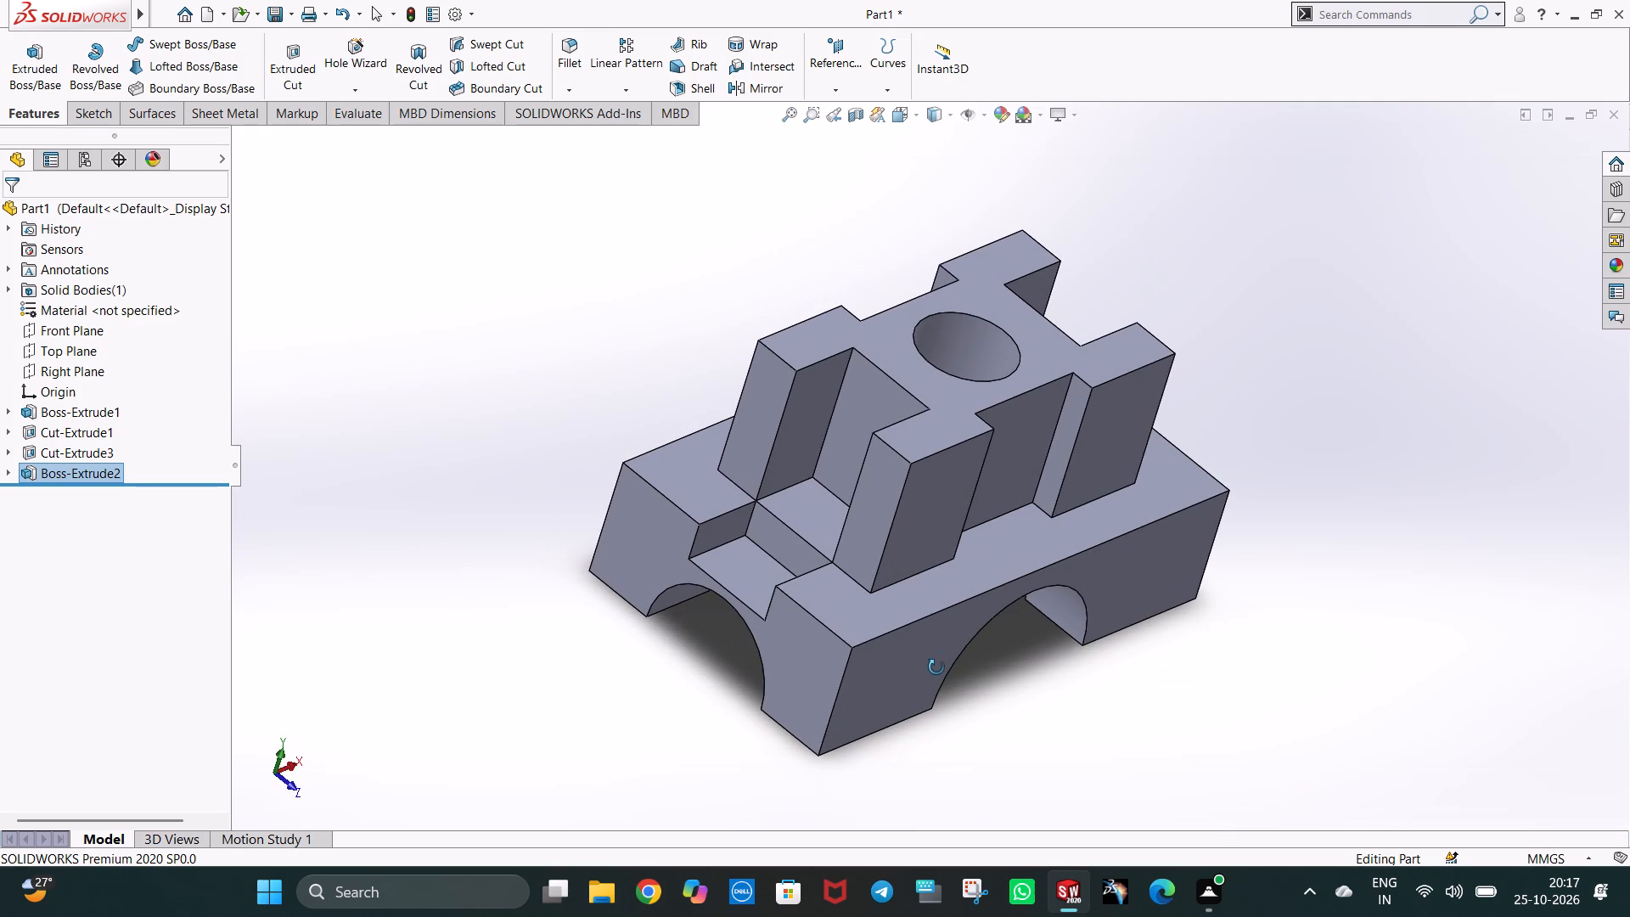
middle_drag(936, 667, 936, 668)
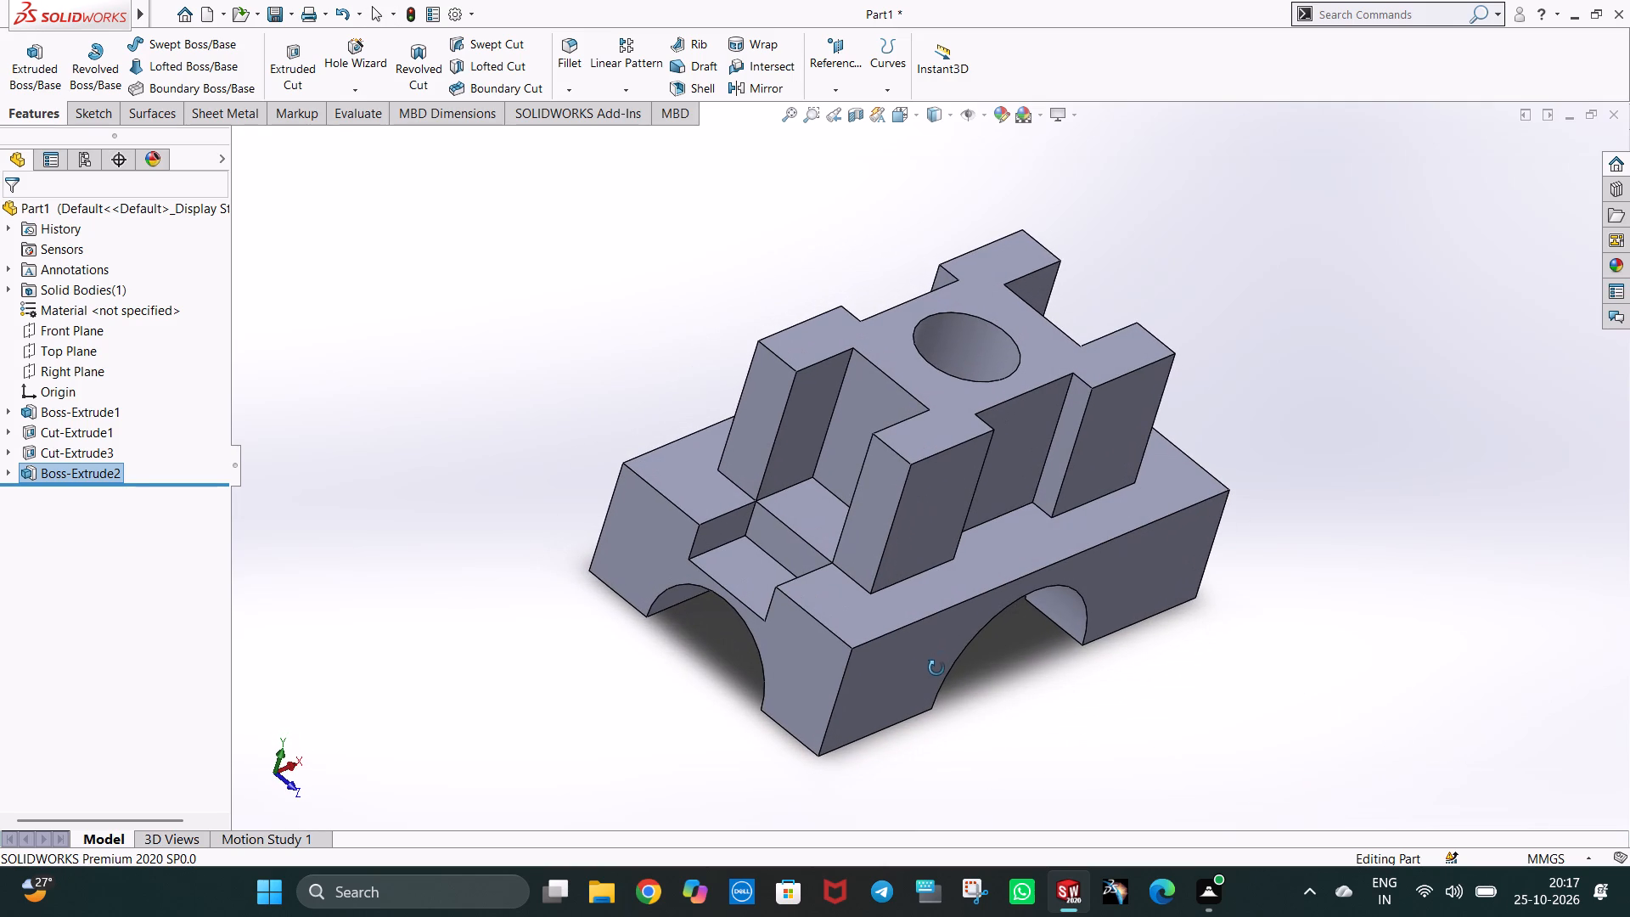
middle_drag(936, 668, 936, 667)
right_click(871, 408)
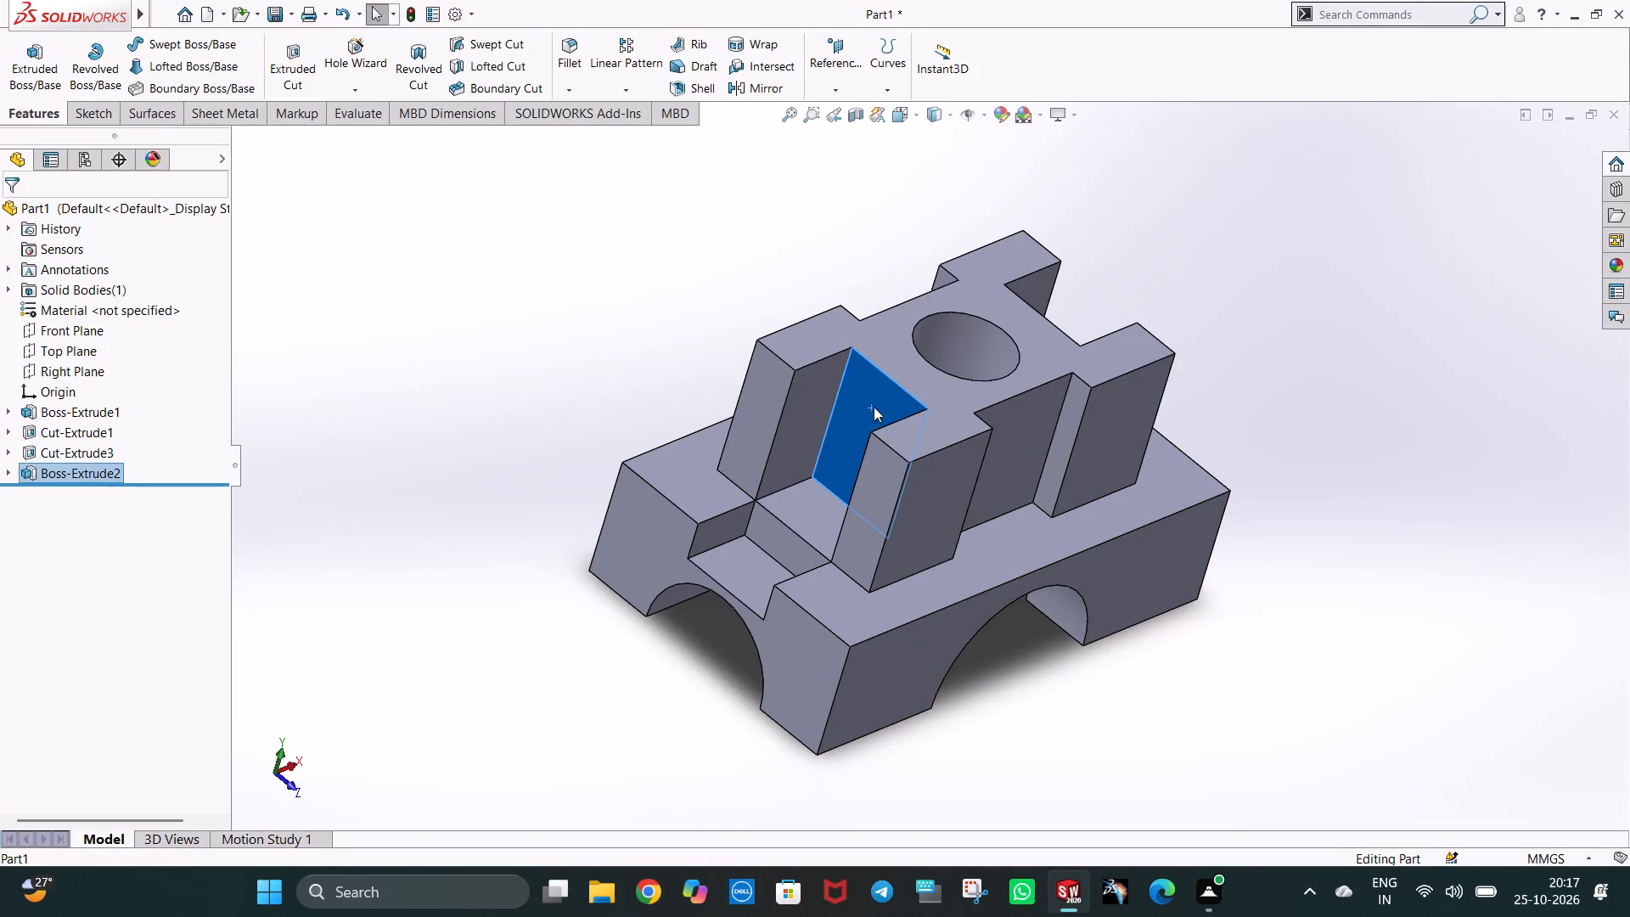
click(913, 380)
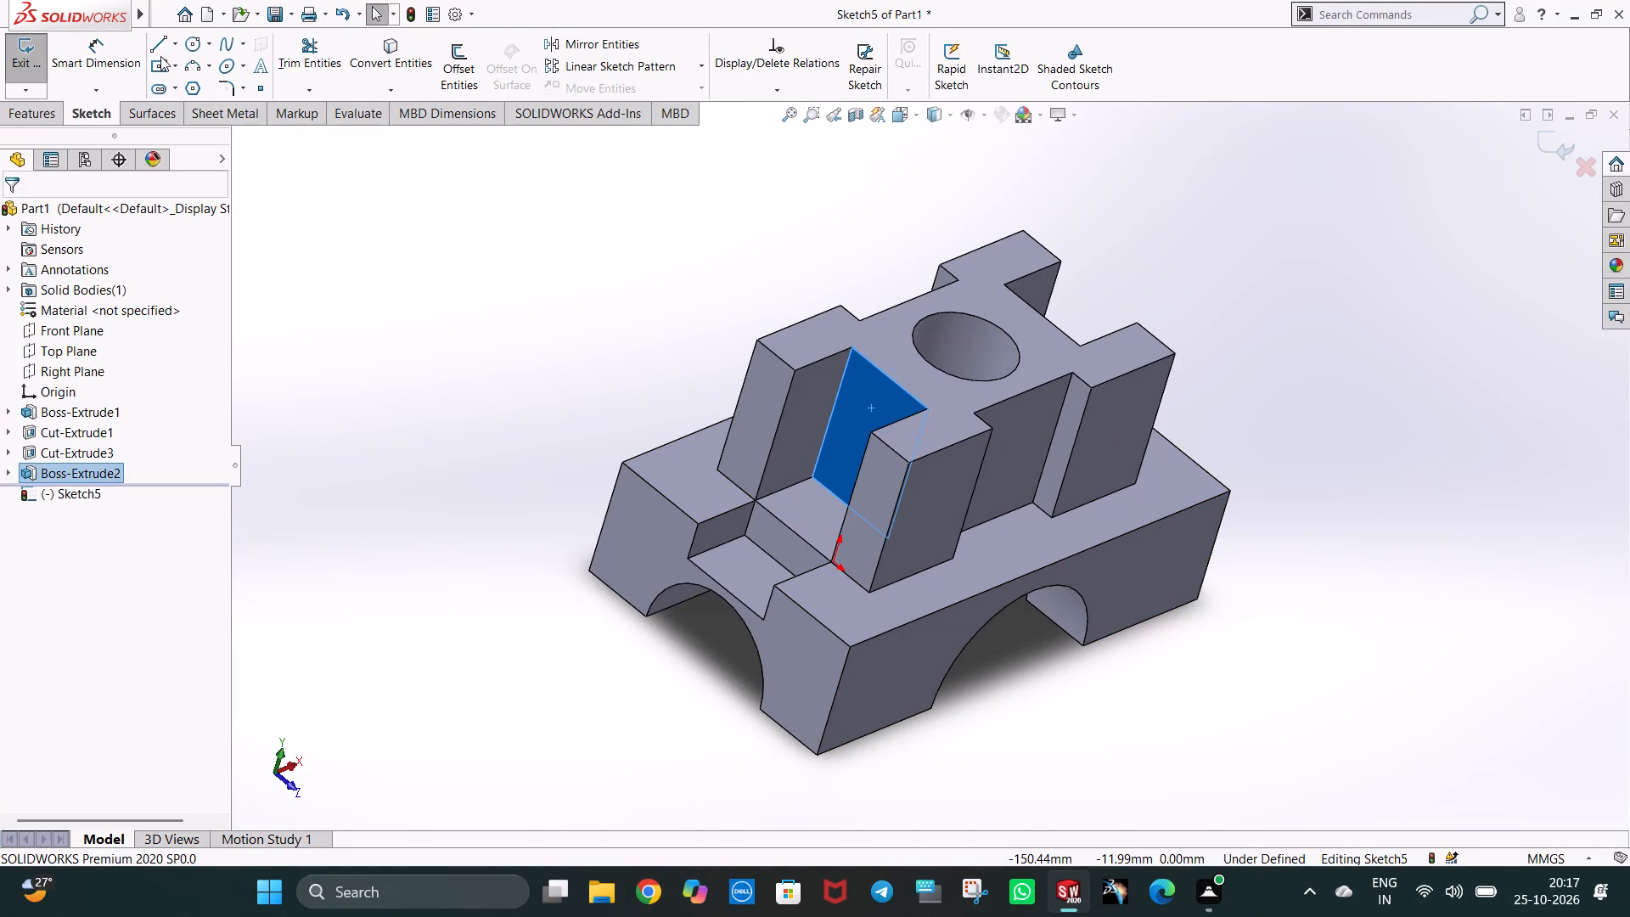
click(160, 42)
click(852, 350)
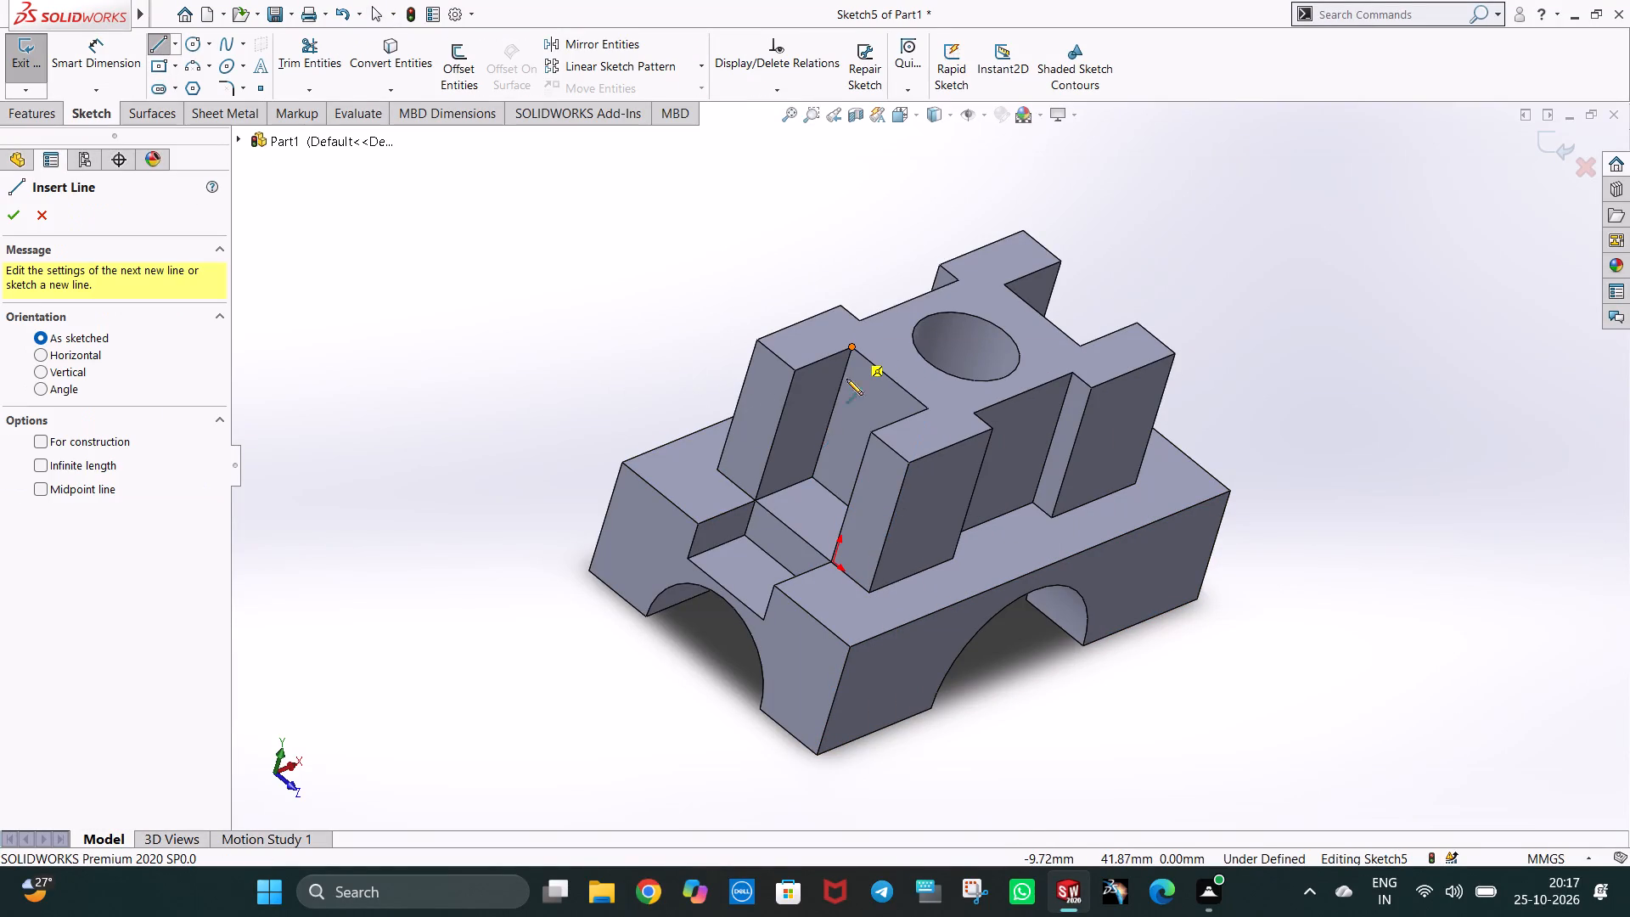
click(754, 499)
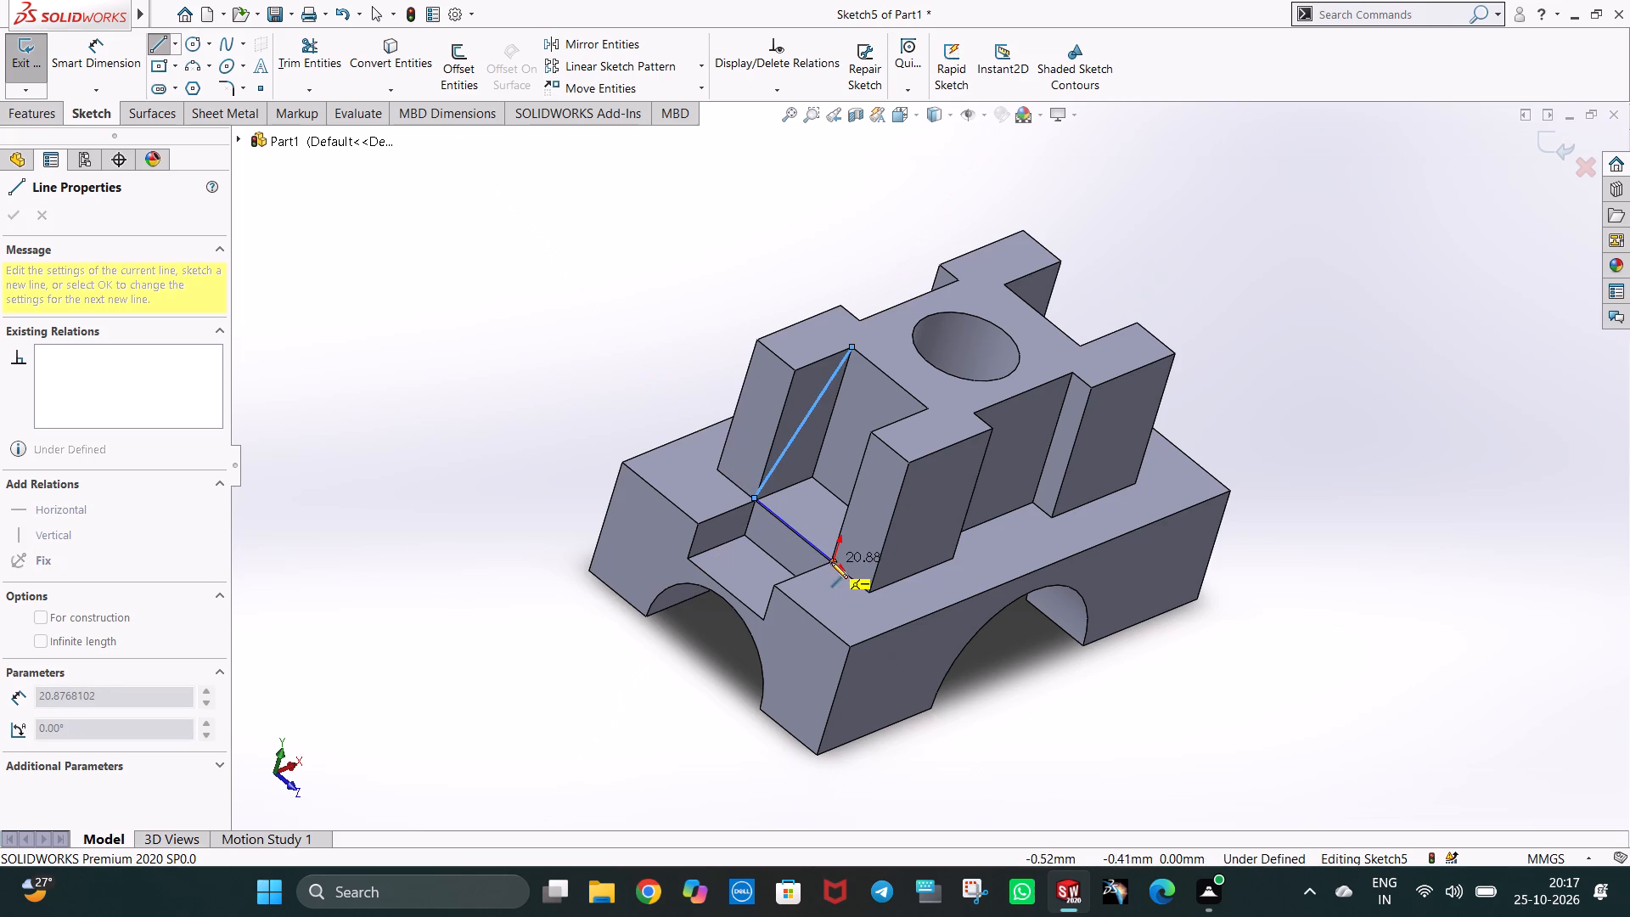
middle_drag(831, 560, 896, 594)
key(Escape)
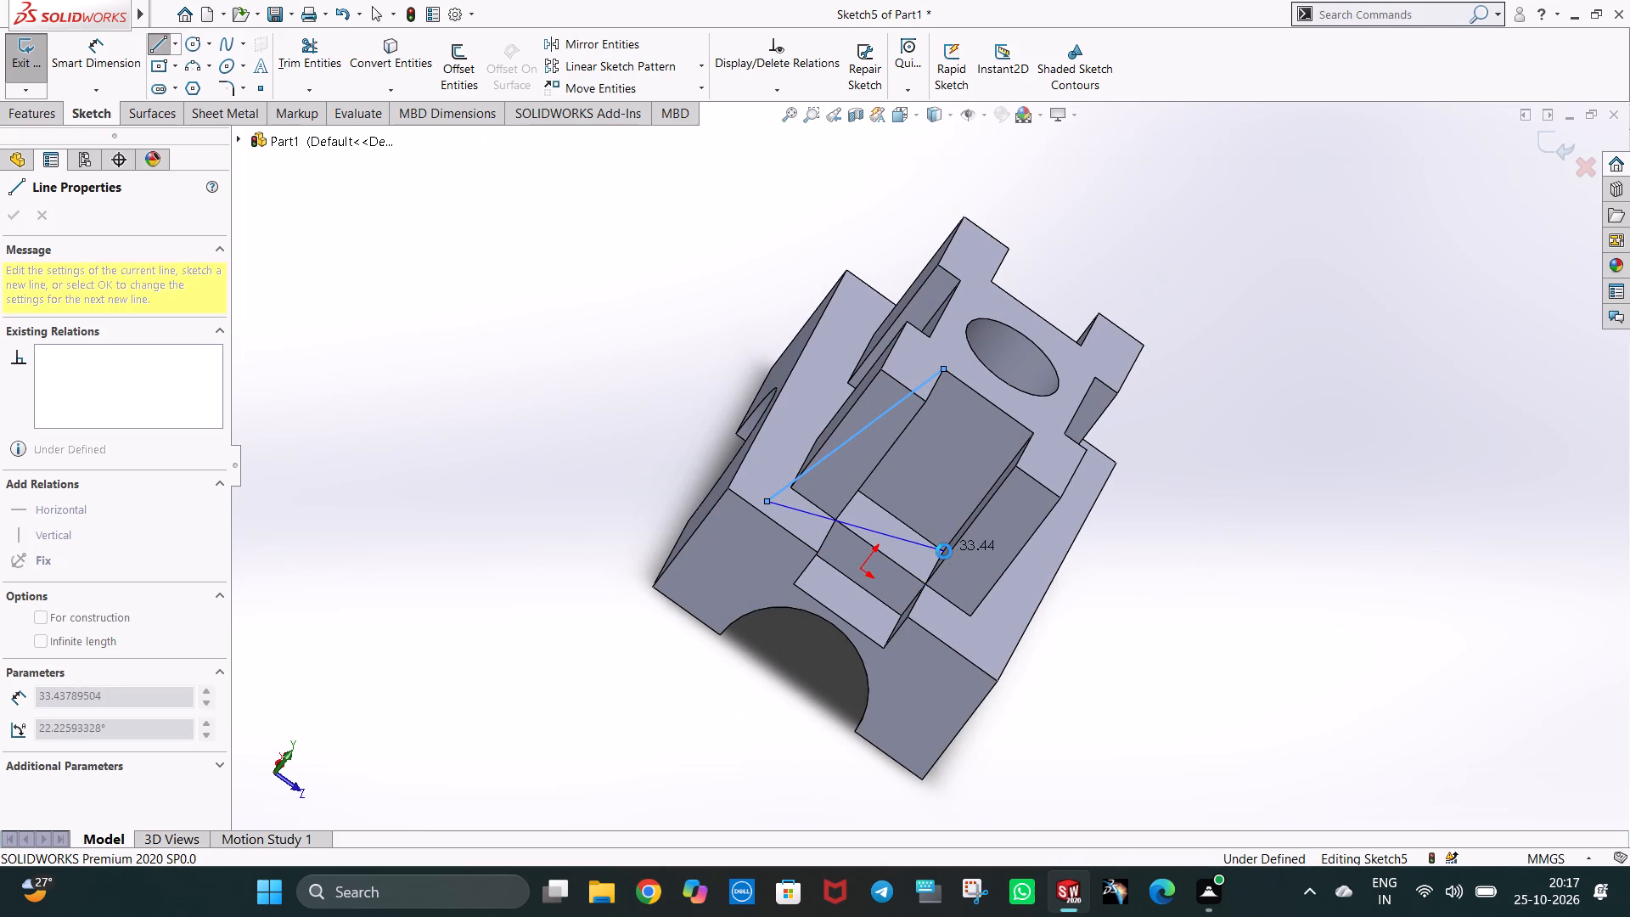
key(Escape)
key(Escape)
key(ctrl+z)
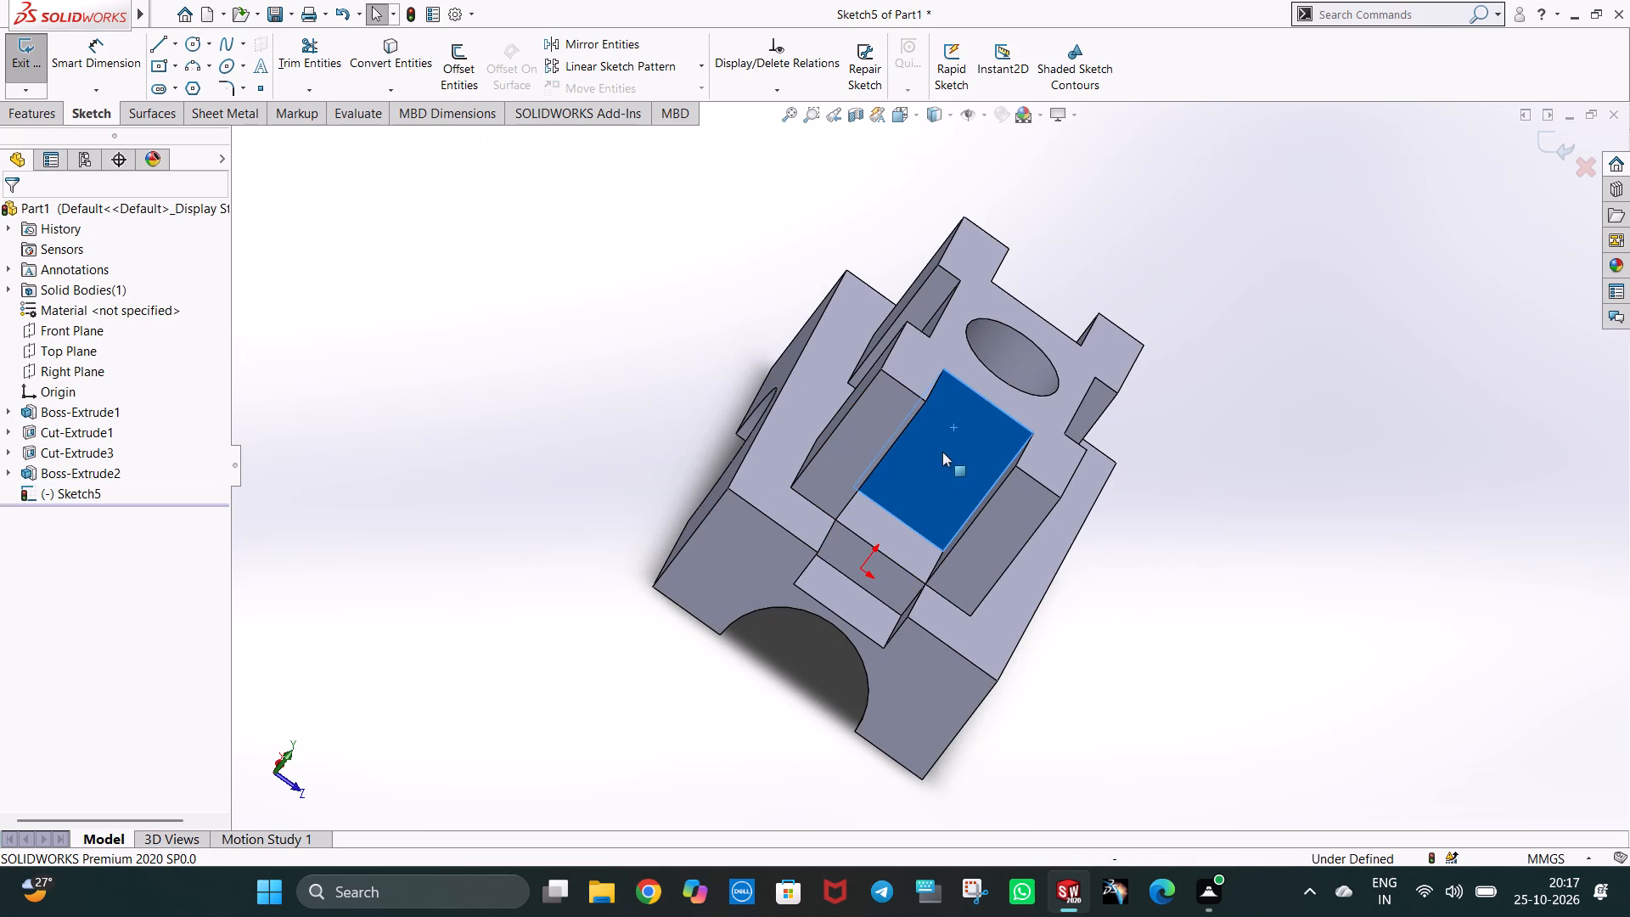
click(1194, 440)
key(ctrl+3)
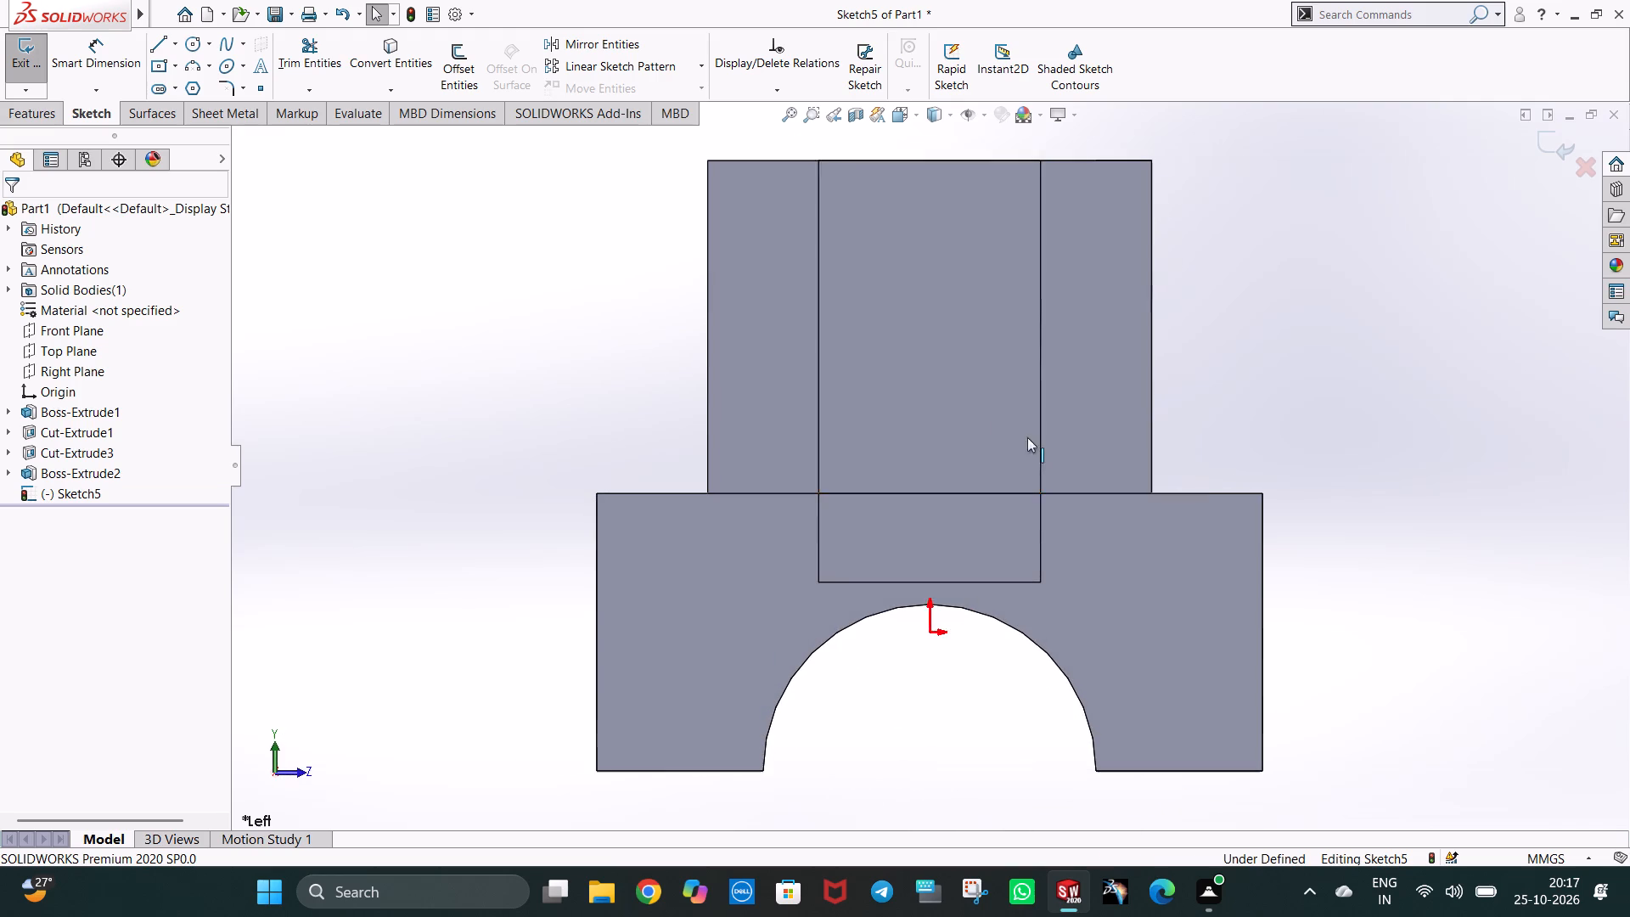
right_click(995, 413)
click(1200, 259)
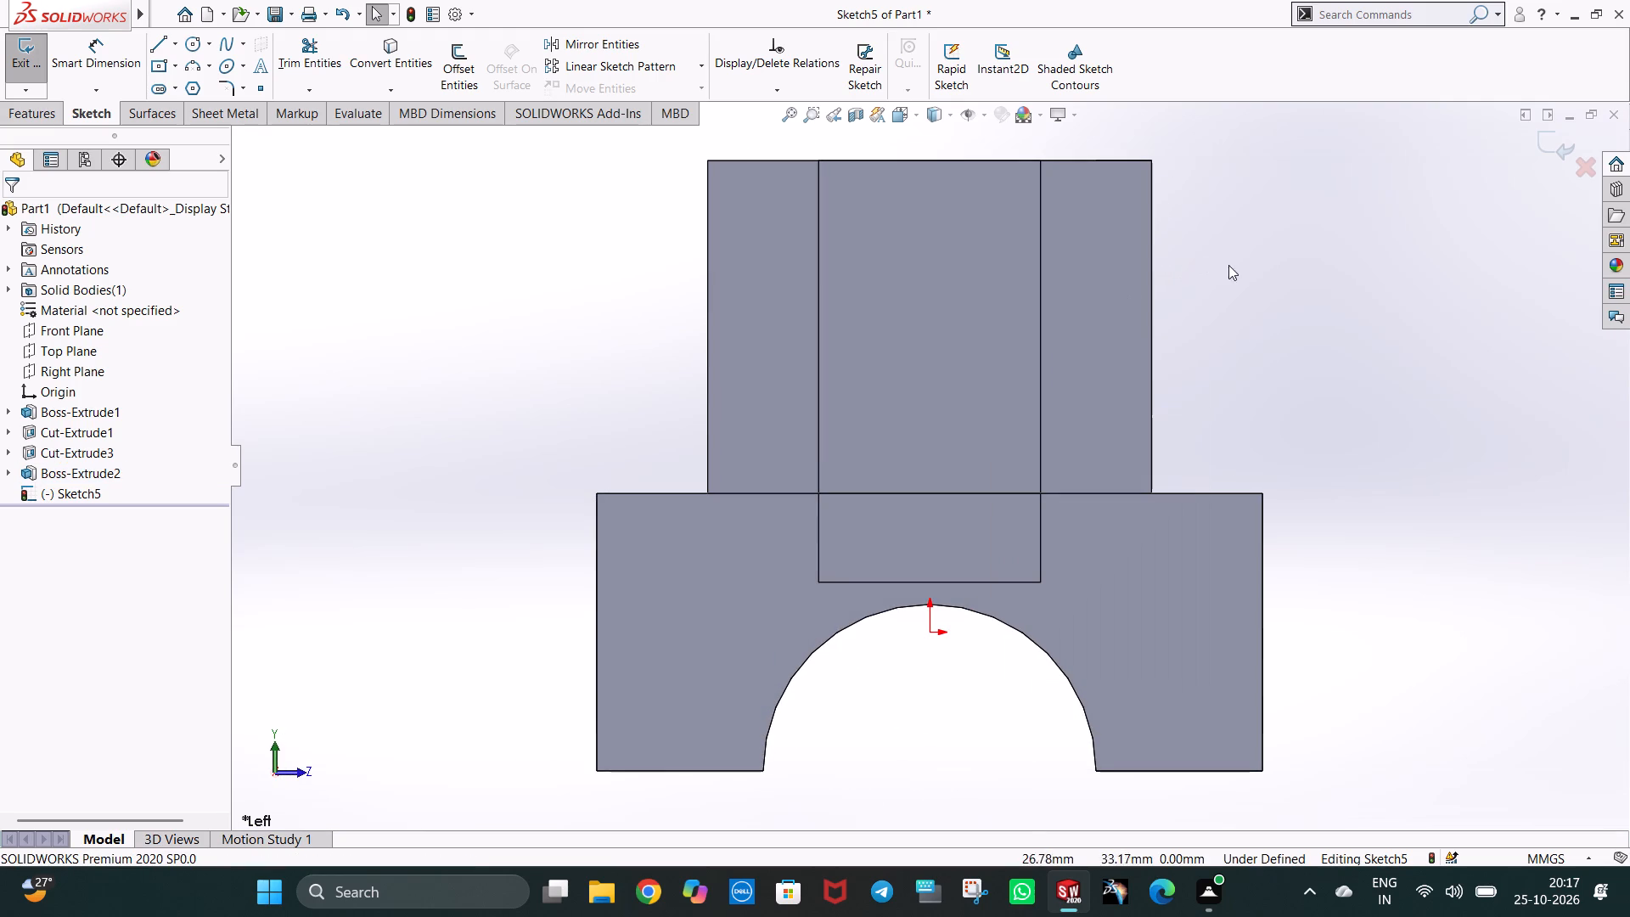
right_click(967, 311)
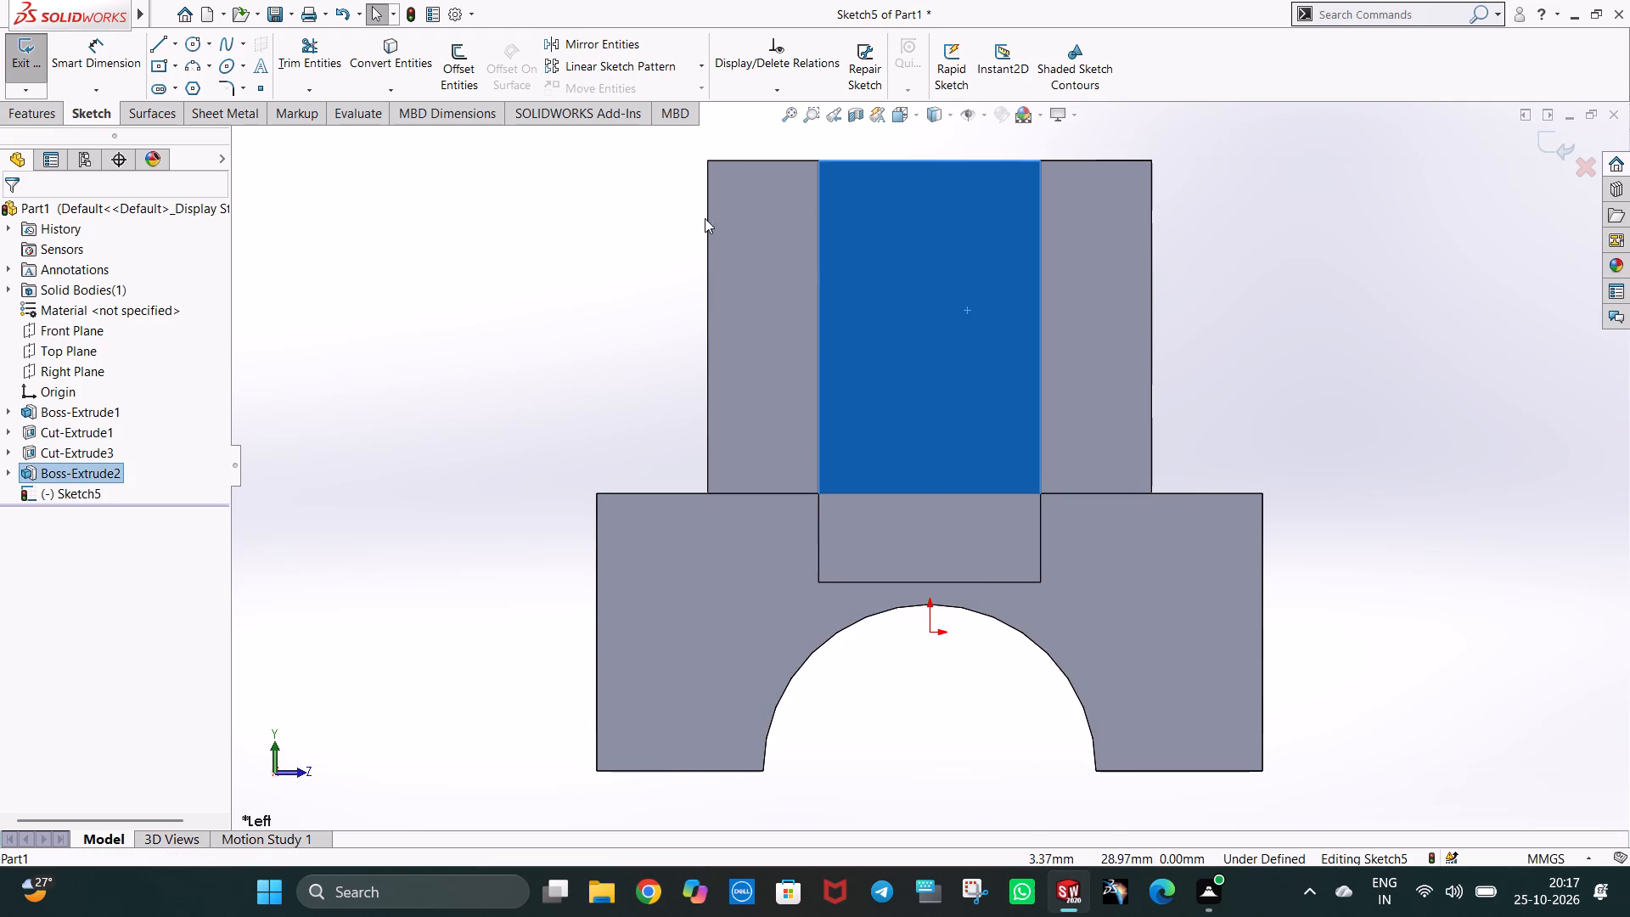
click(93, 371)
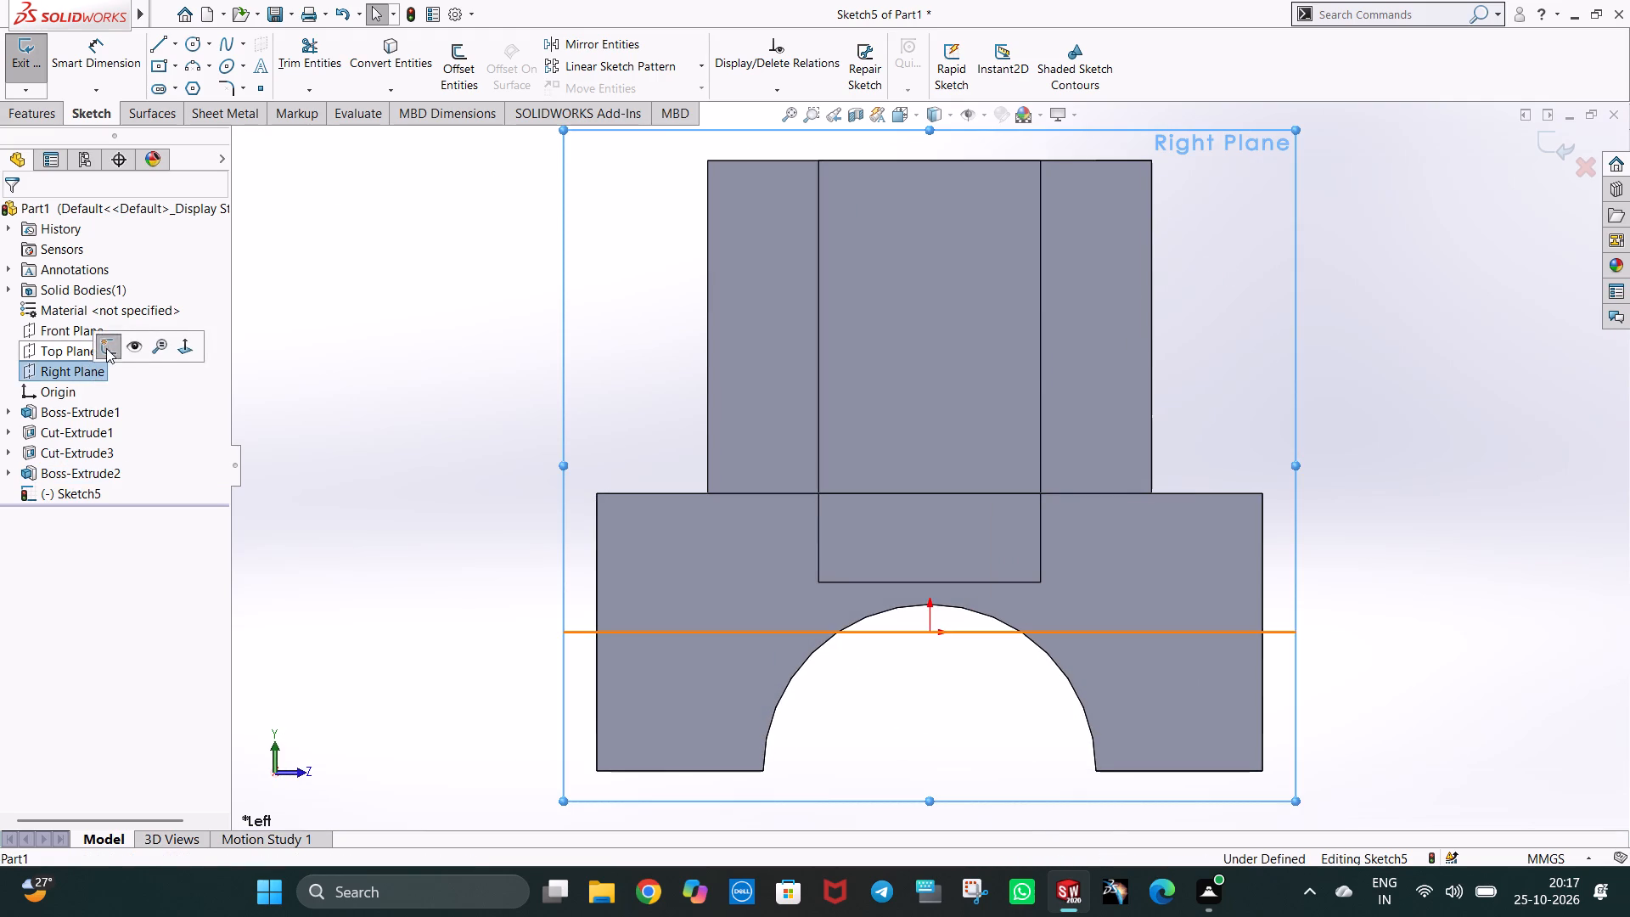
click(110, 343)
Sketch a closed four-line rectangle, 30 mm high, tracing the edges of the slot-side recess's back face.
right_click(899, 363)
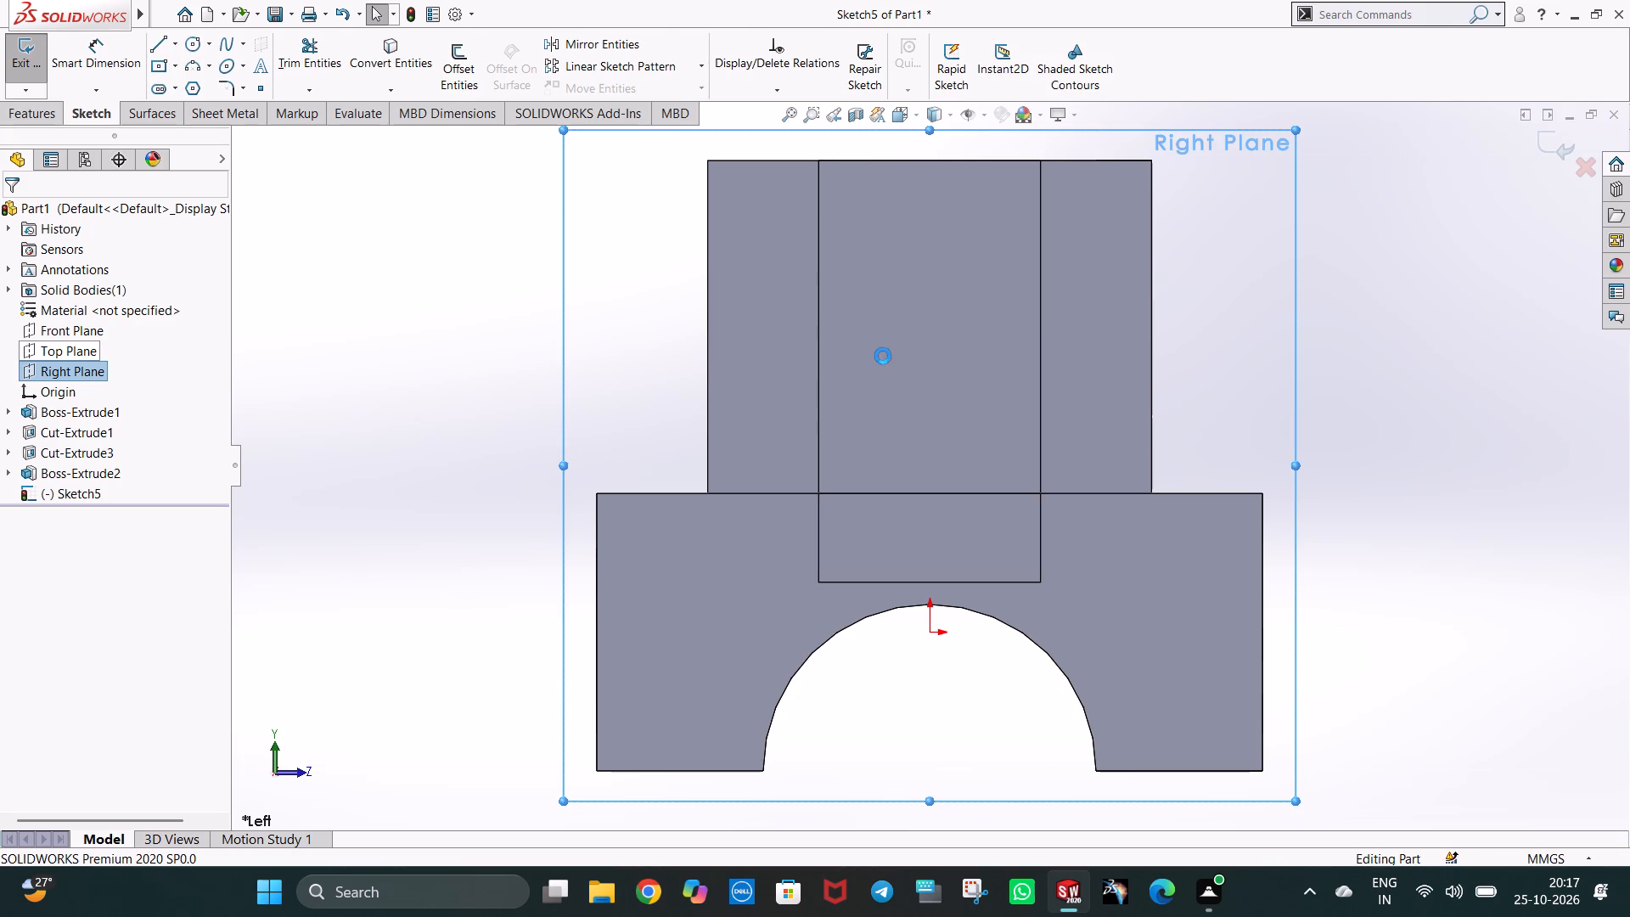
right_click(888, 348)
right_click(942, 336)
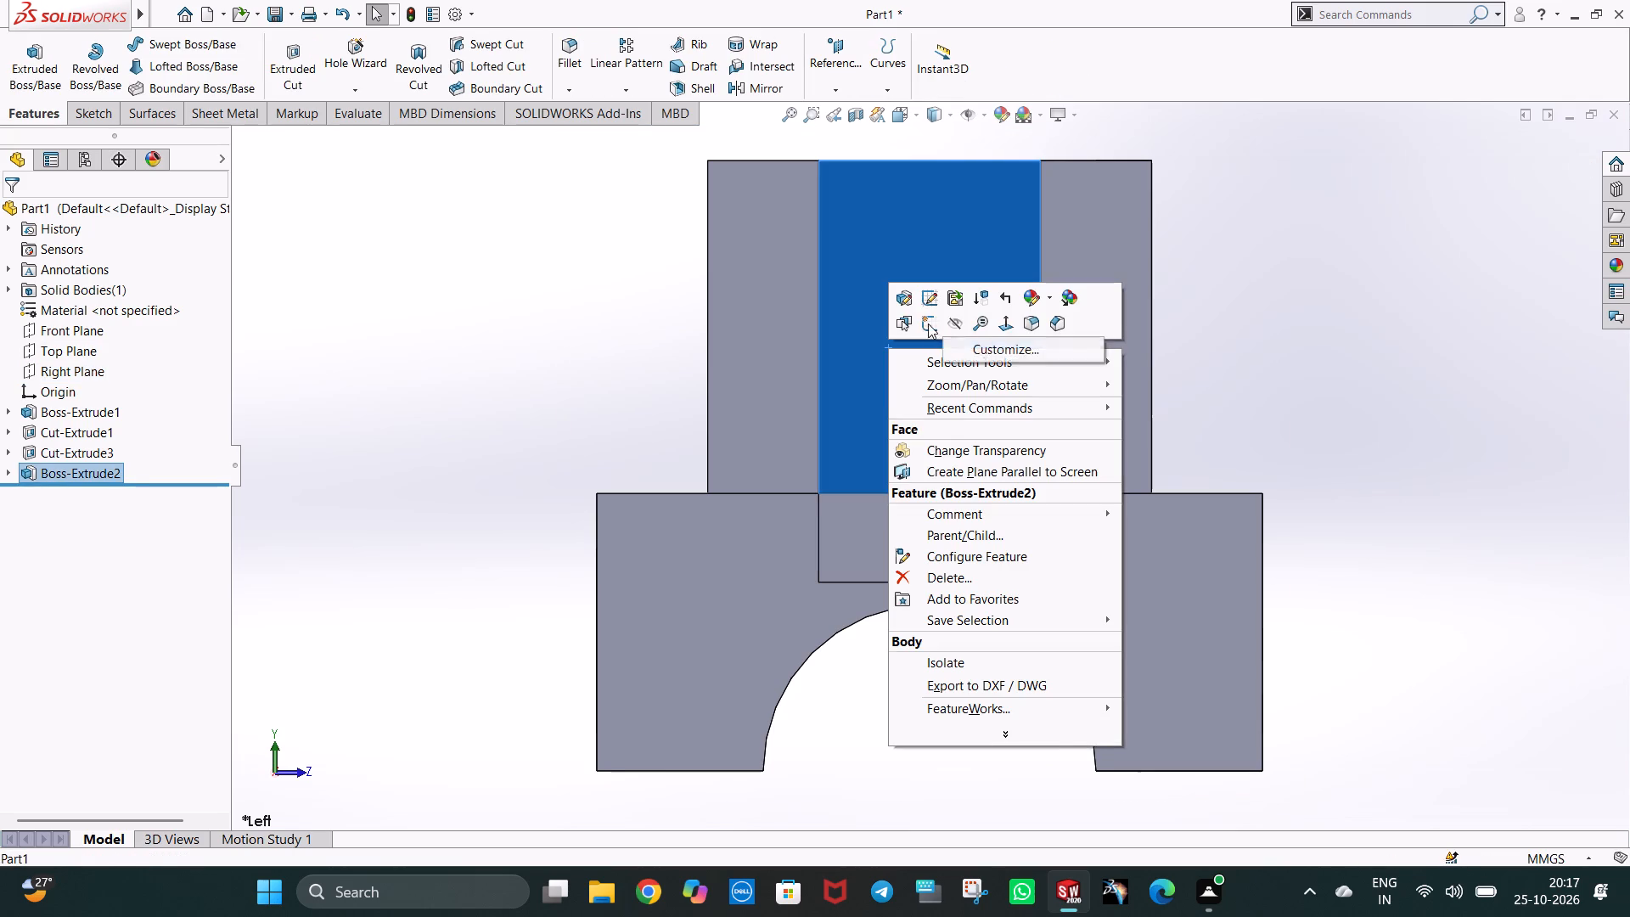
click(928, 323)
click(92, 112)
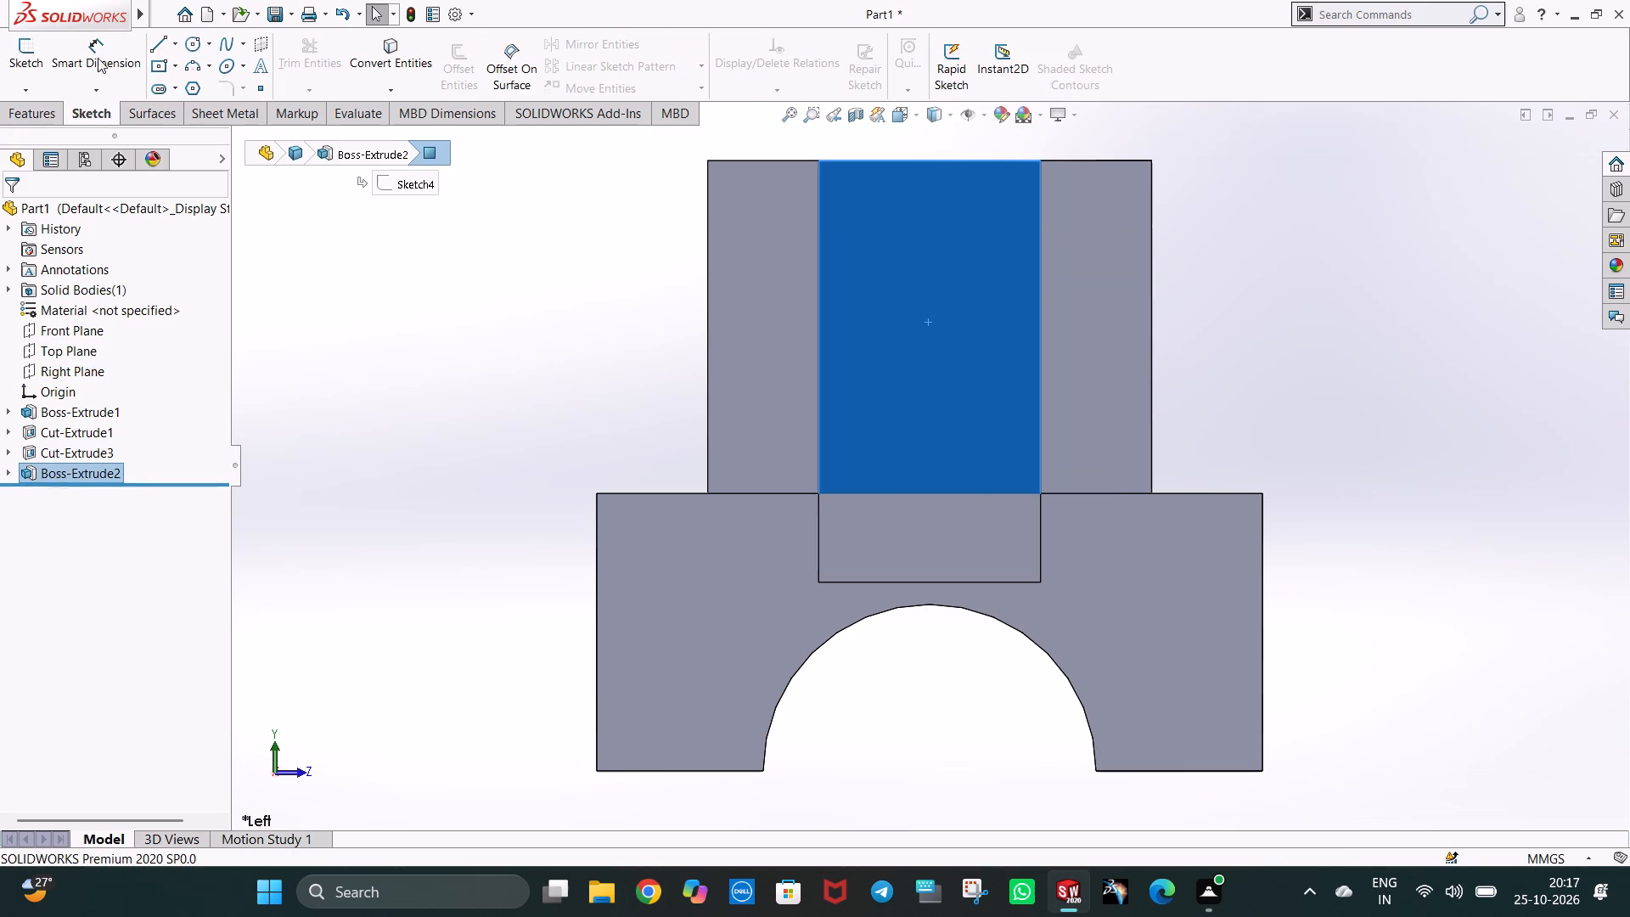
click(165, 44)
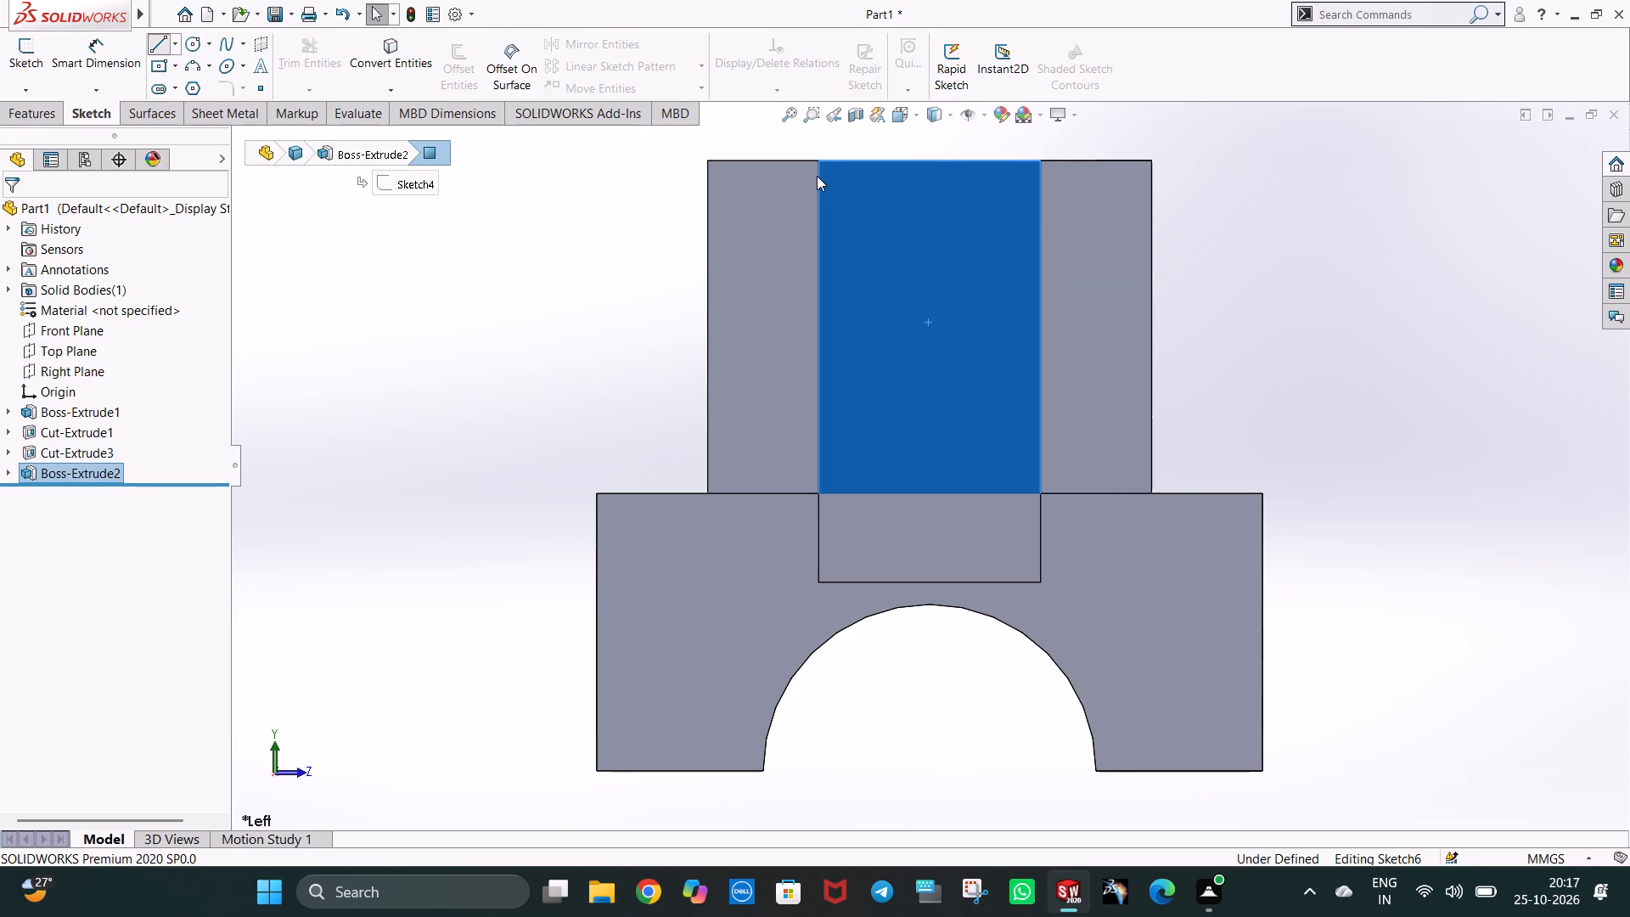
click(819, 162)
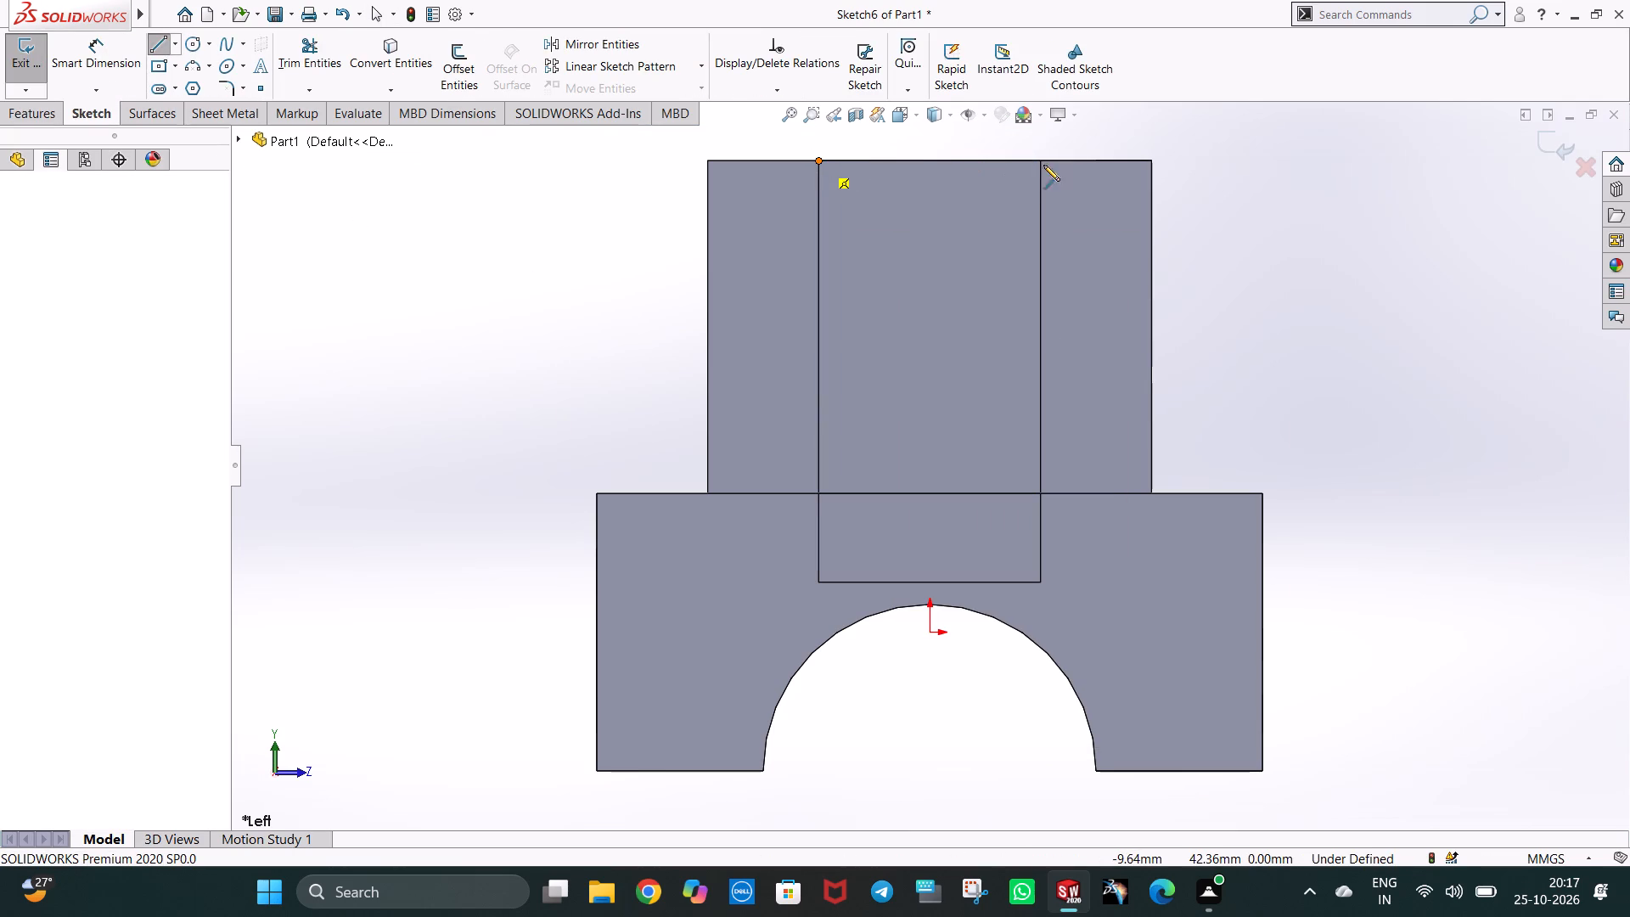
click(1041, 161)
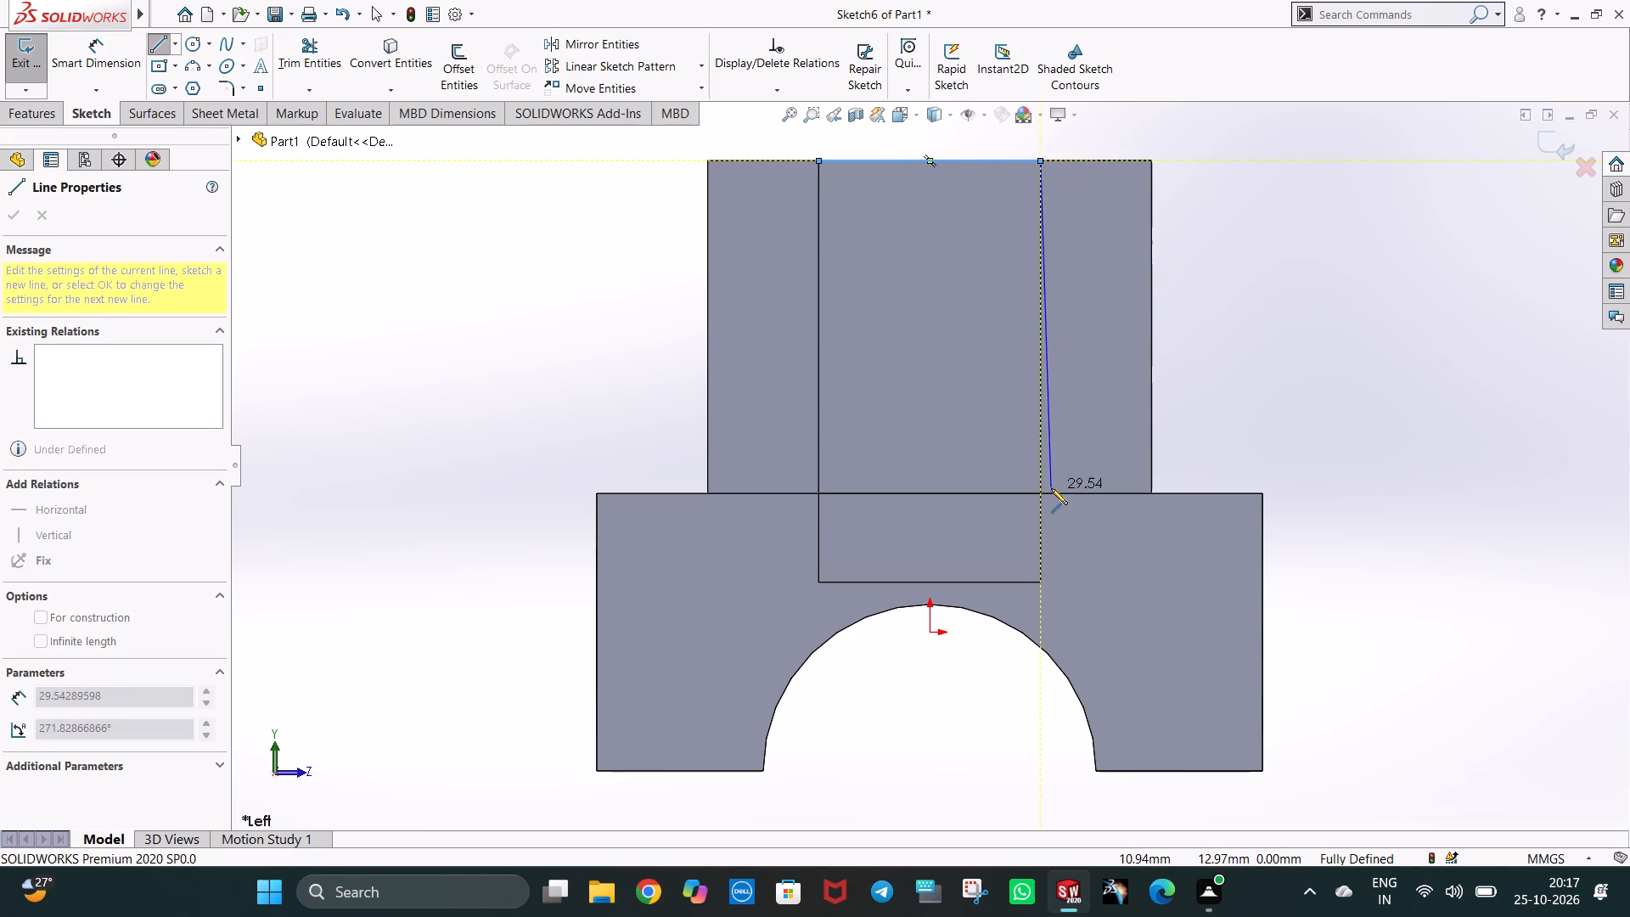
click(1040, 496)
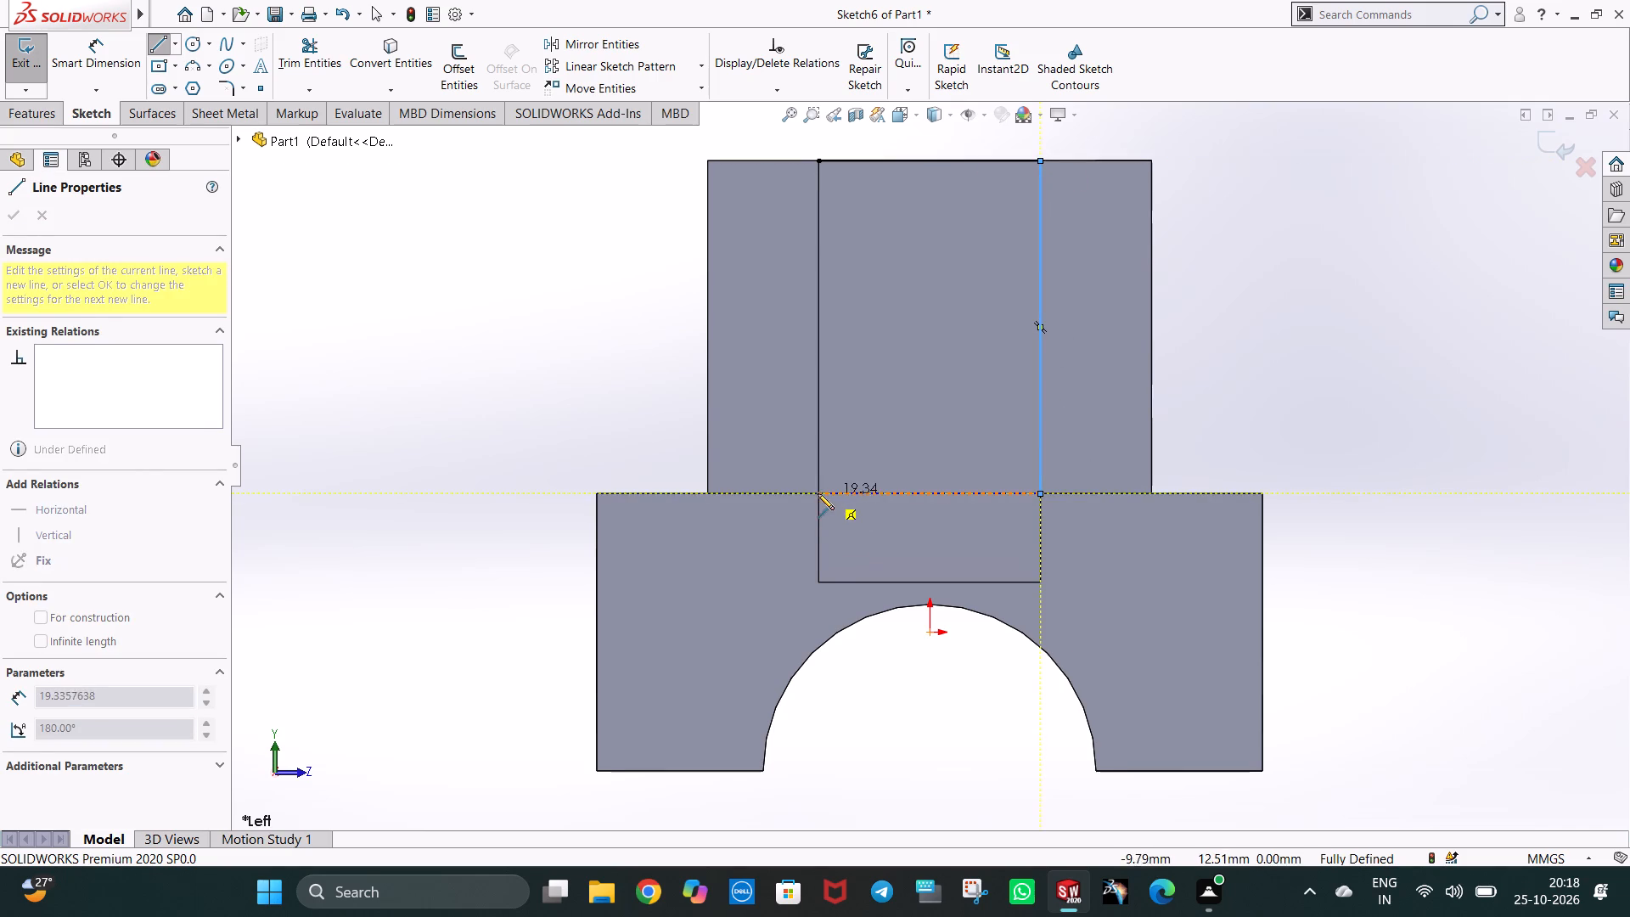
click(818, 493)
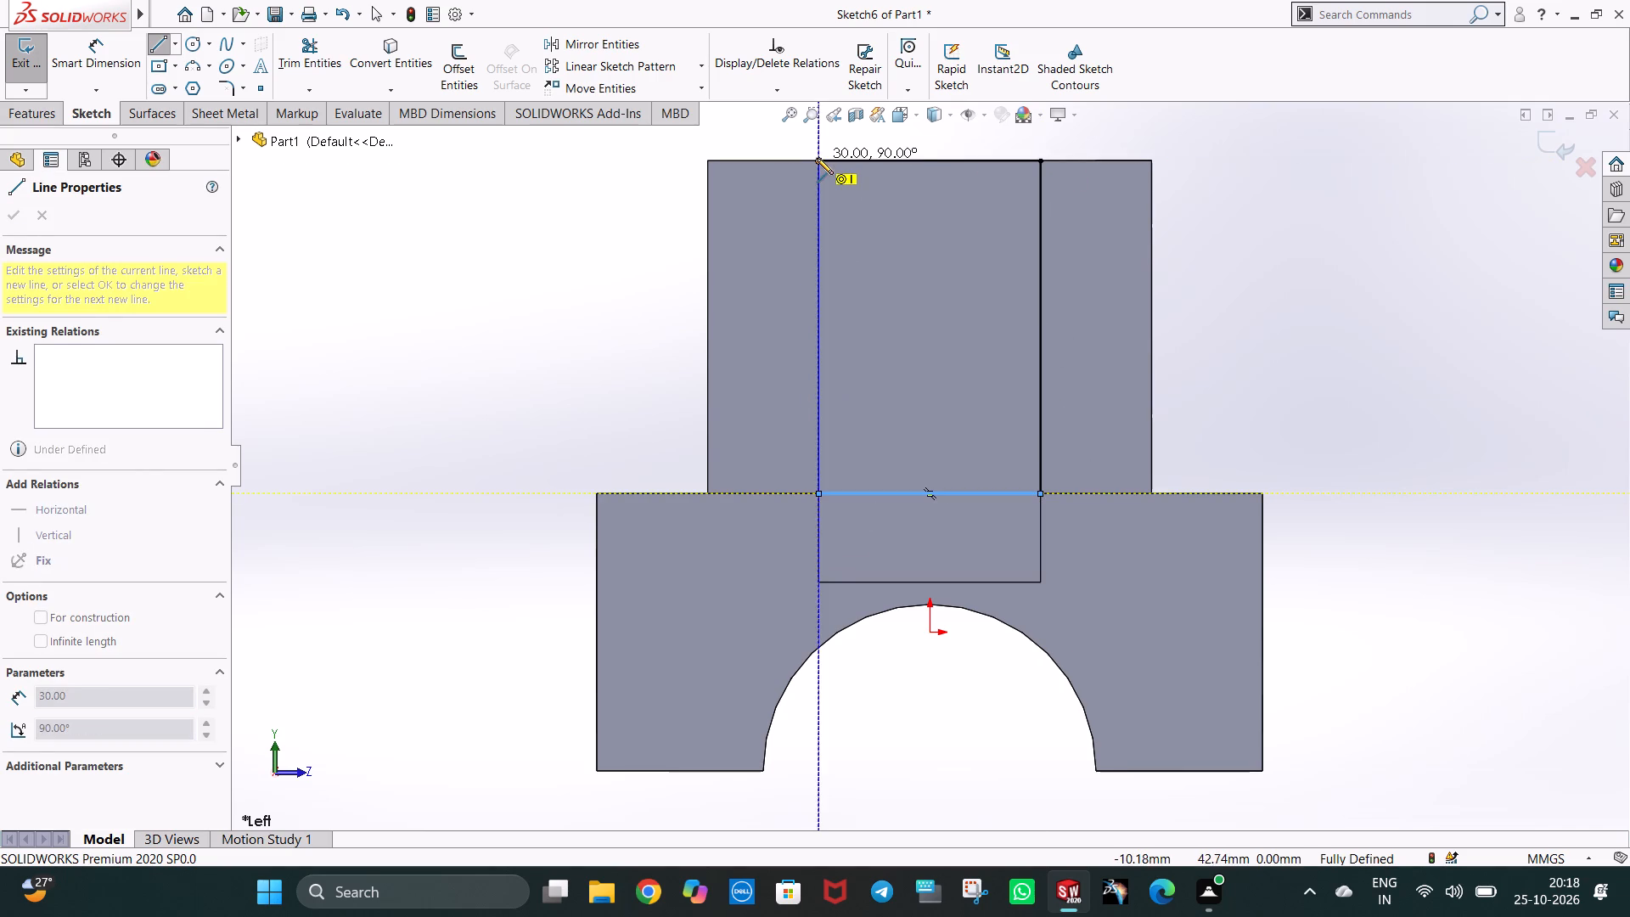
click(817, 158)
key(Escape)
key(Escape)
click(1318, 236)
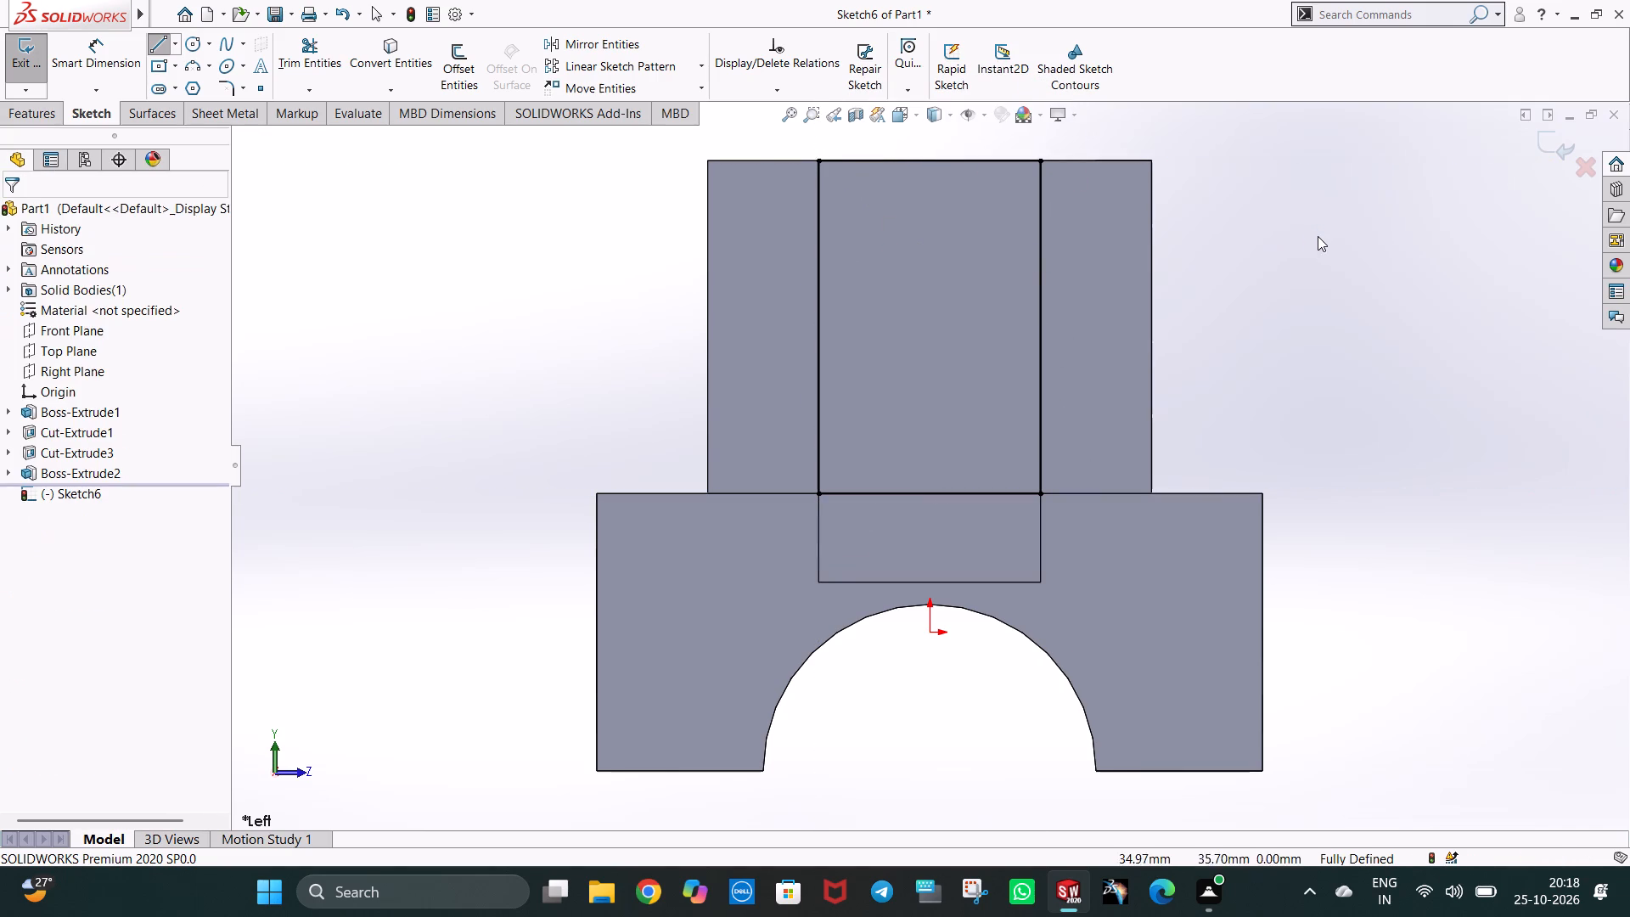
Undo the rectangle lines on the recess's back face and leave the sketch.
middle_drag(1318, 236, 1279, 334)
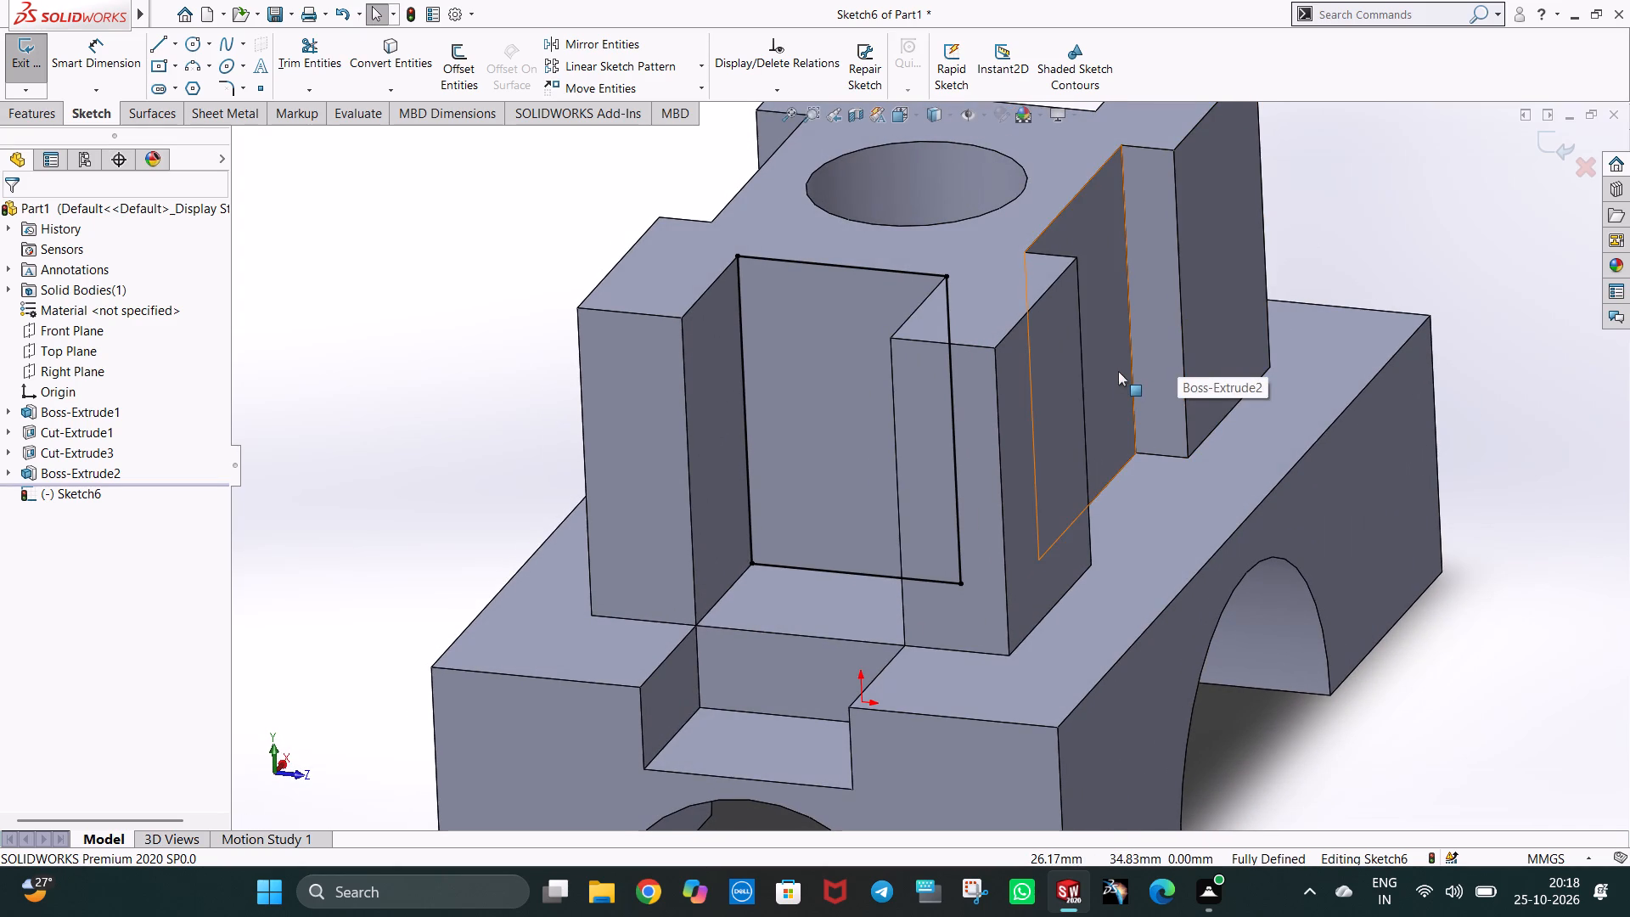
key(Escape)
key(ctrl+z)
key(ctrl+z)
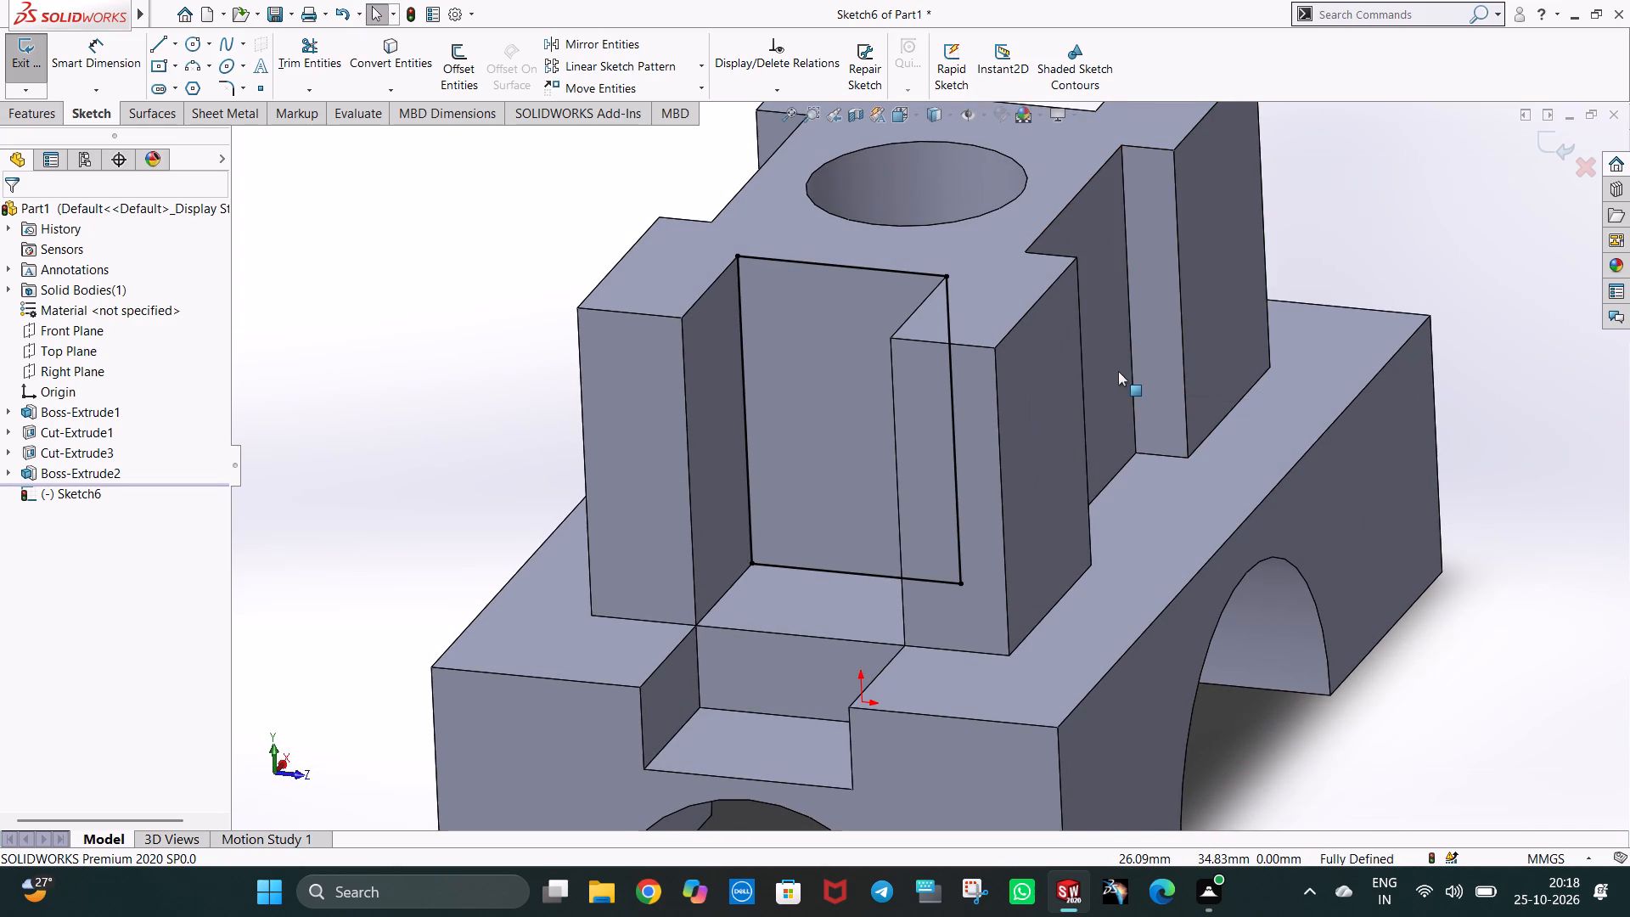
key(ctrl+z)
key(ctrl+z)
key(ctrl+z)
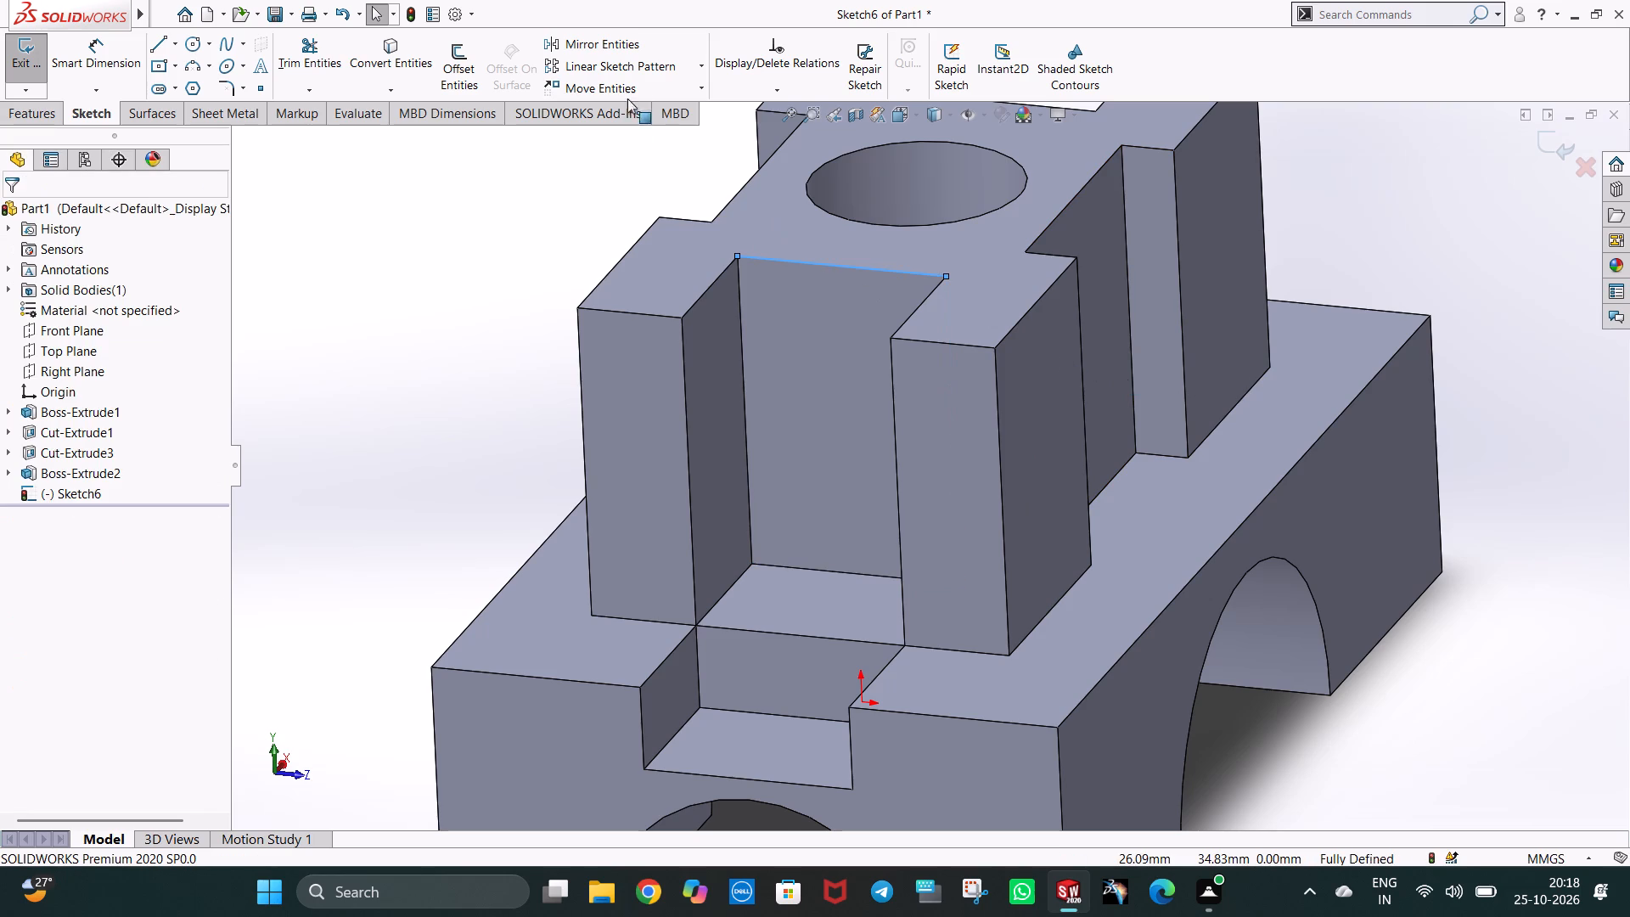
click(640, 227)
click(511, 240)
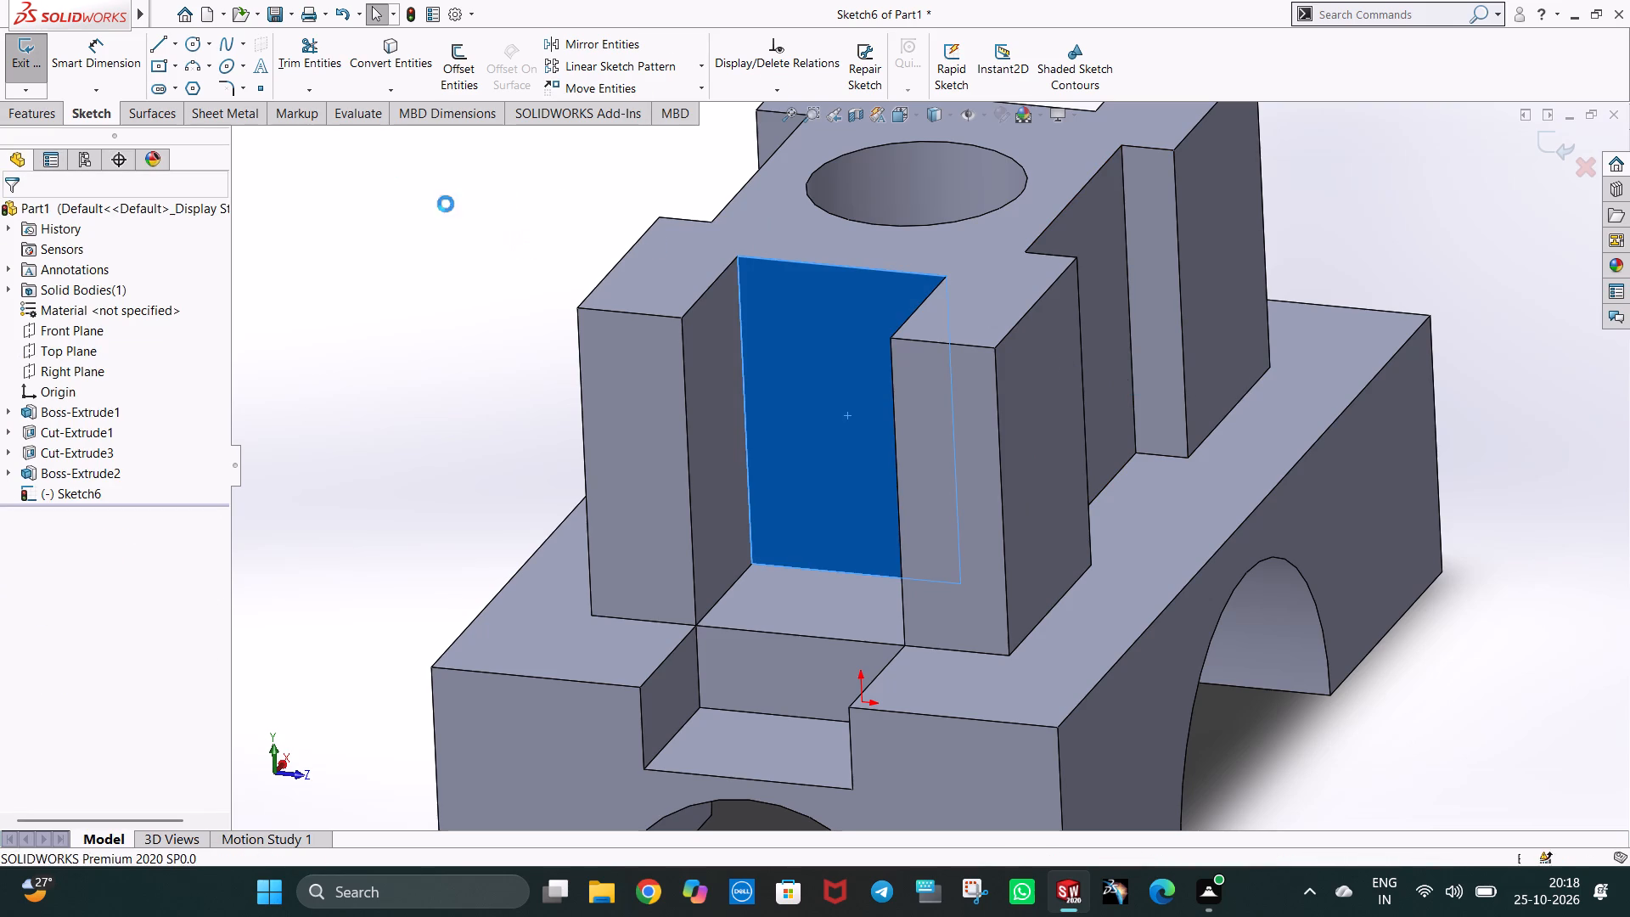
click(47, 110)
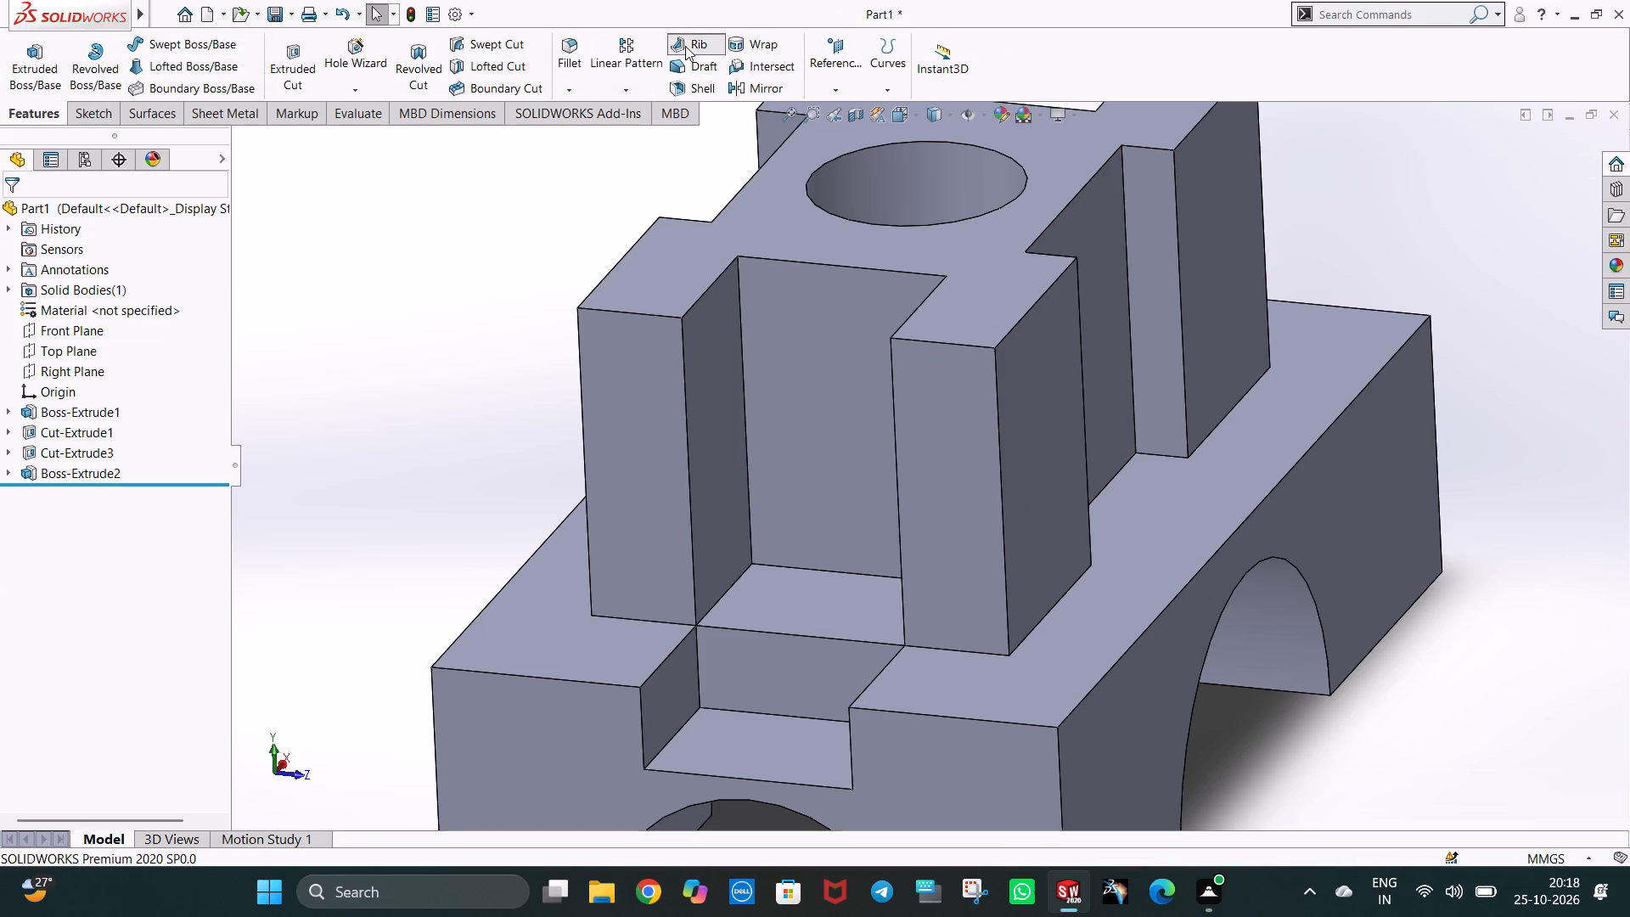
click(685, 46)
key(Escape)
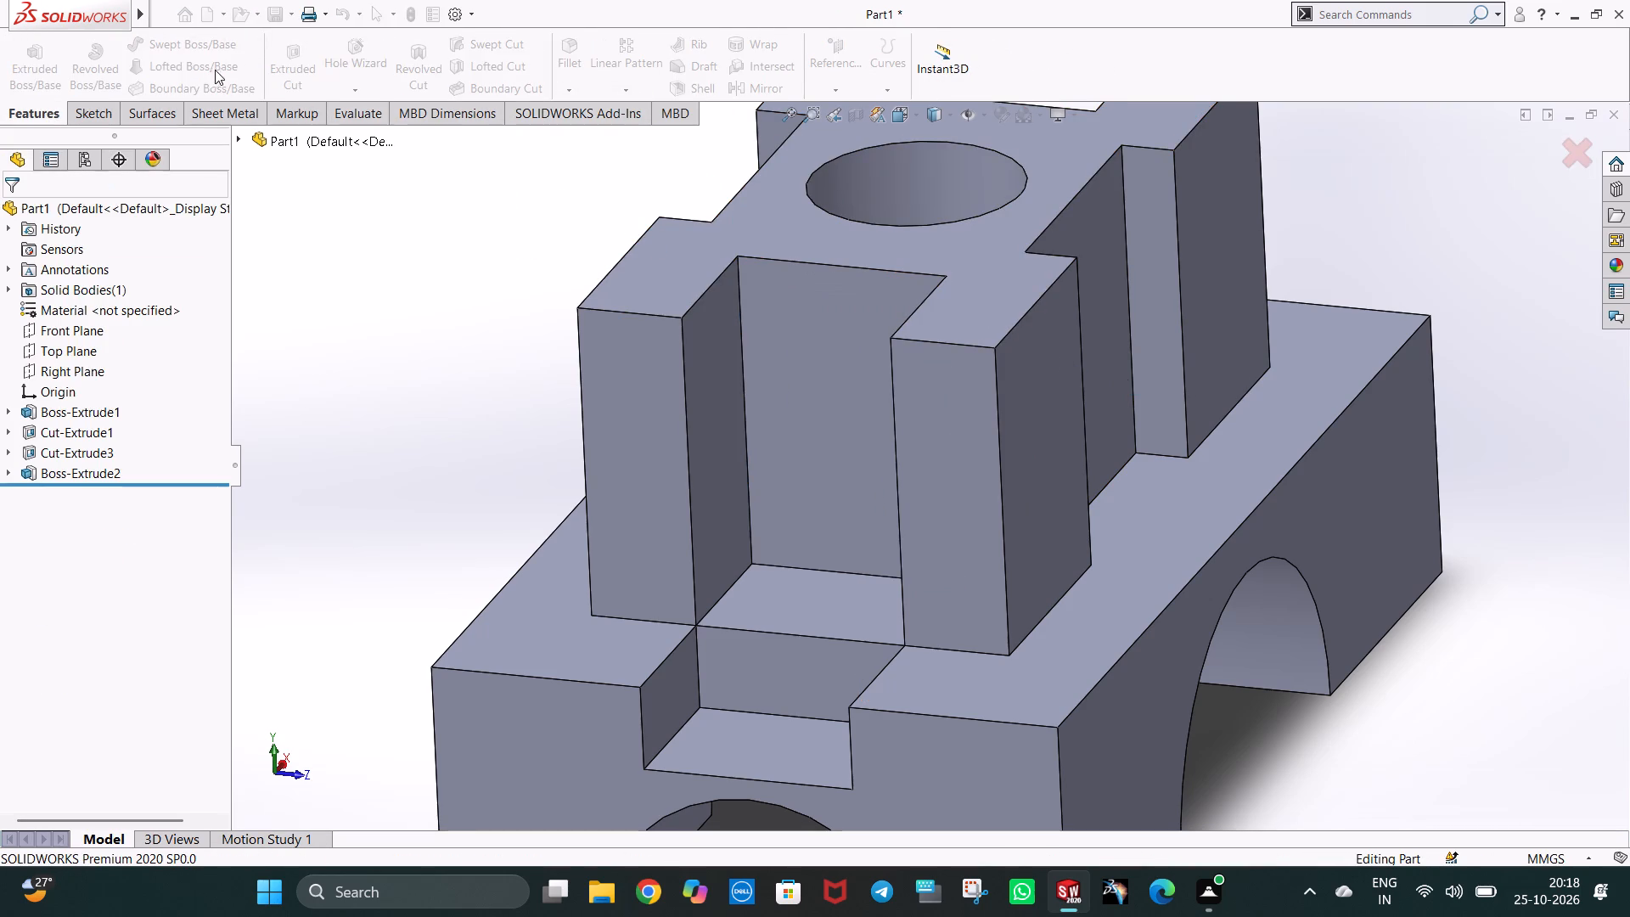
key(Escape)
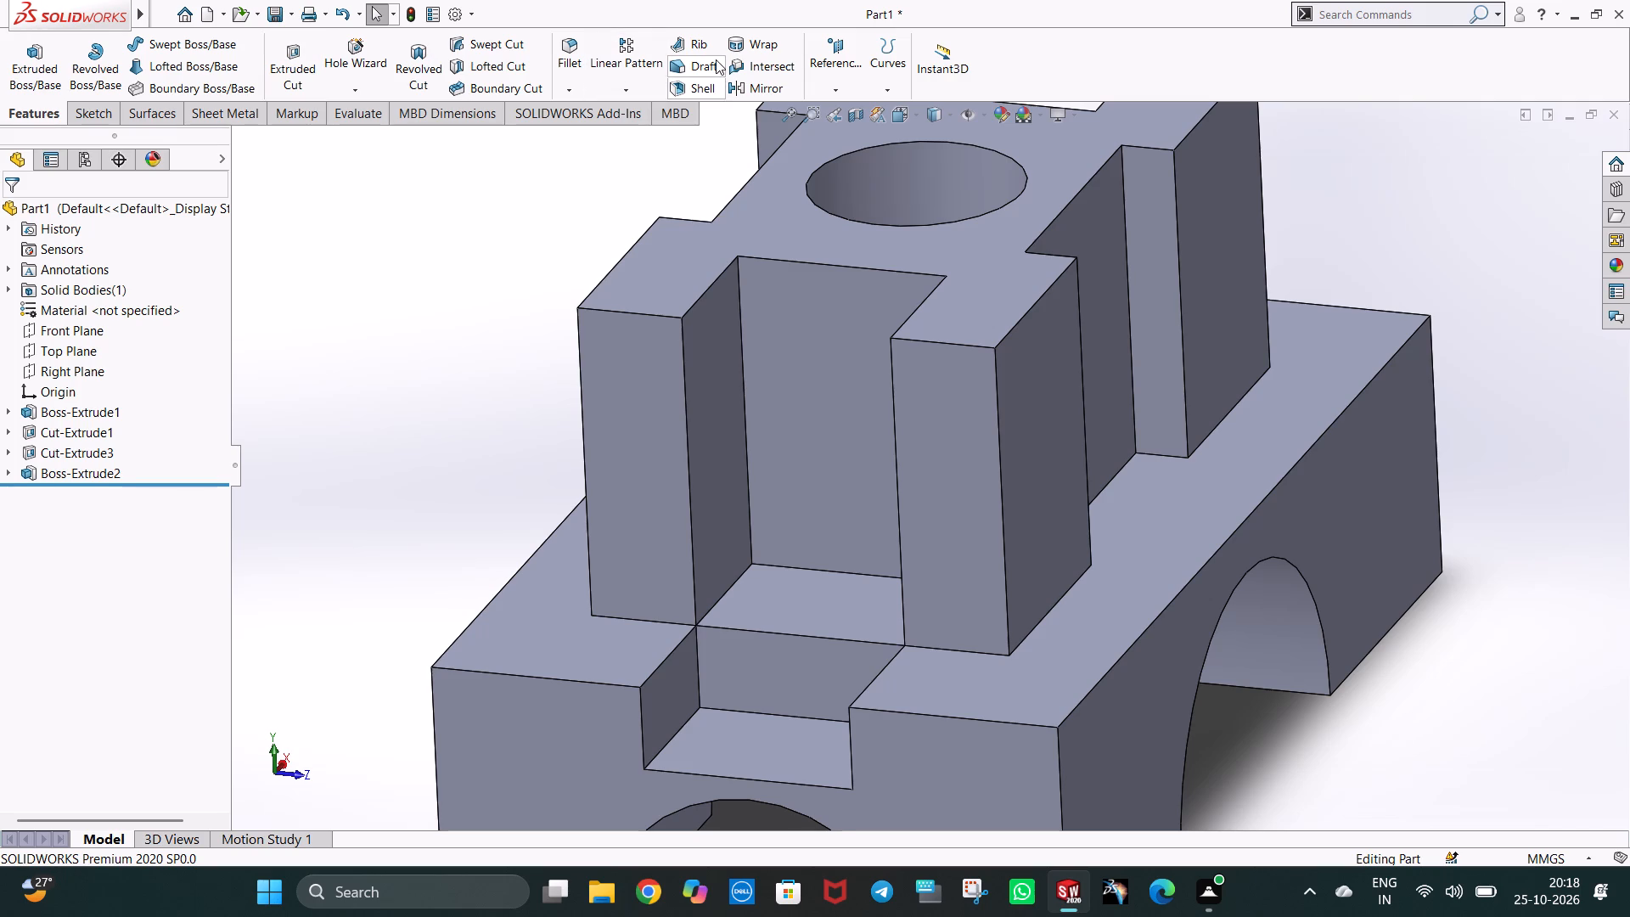
Start a sketch on the slot-side recess's inner side wall and draw a sloping line about 33 mm long down toward the slot.
key(ctrl+1)
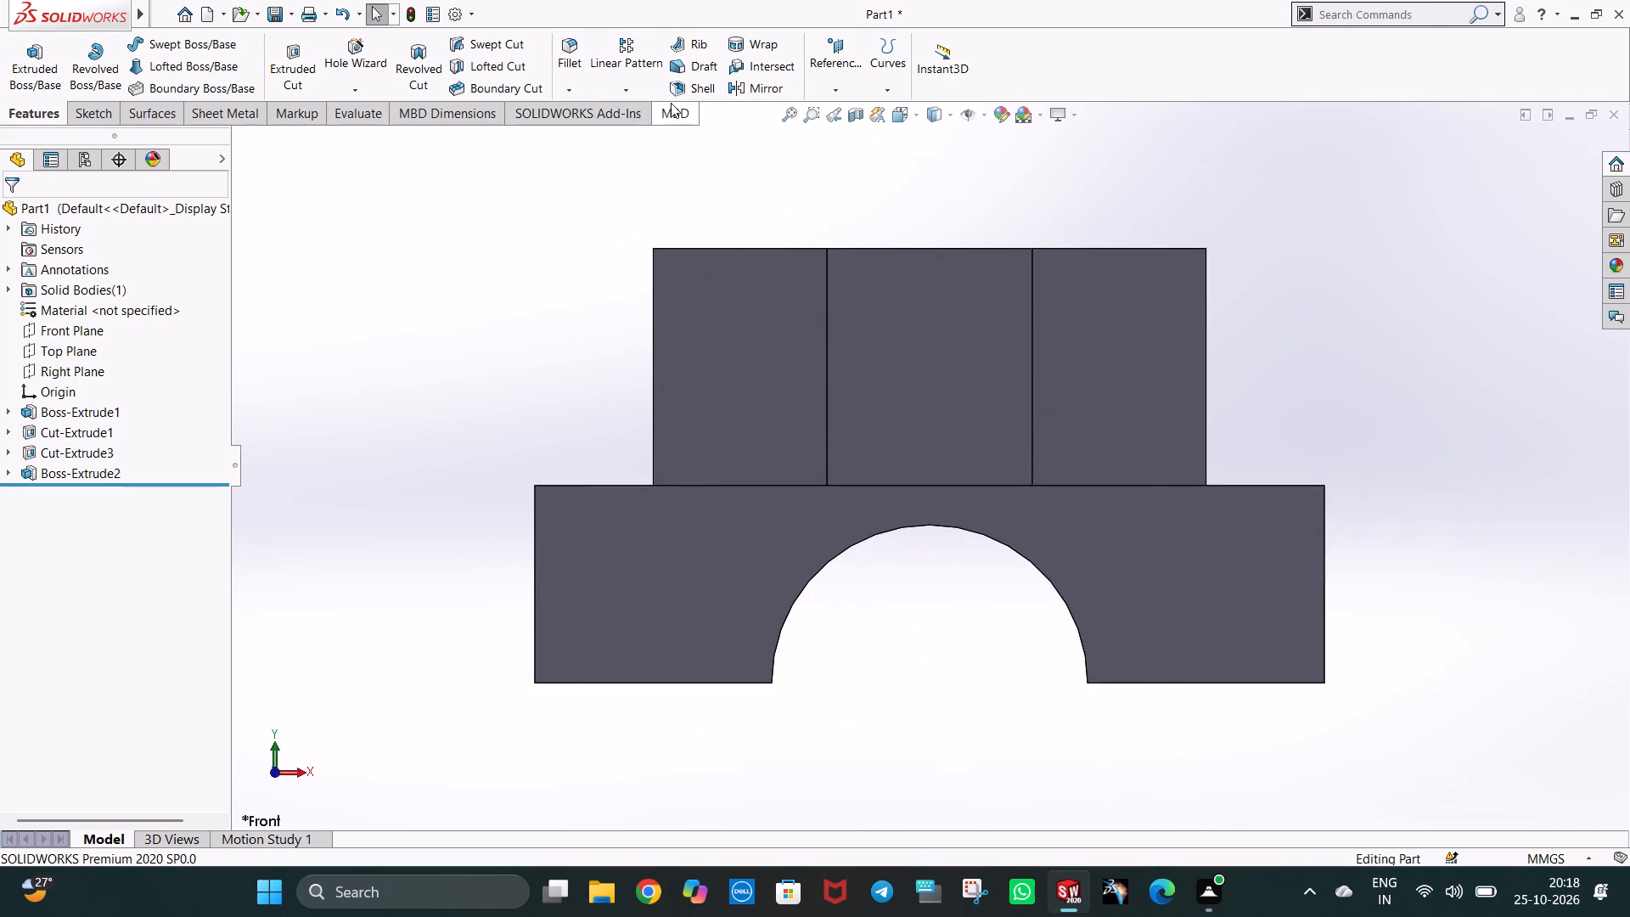
middle_drag(861, 339, 883, 481)
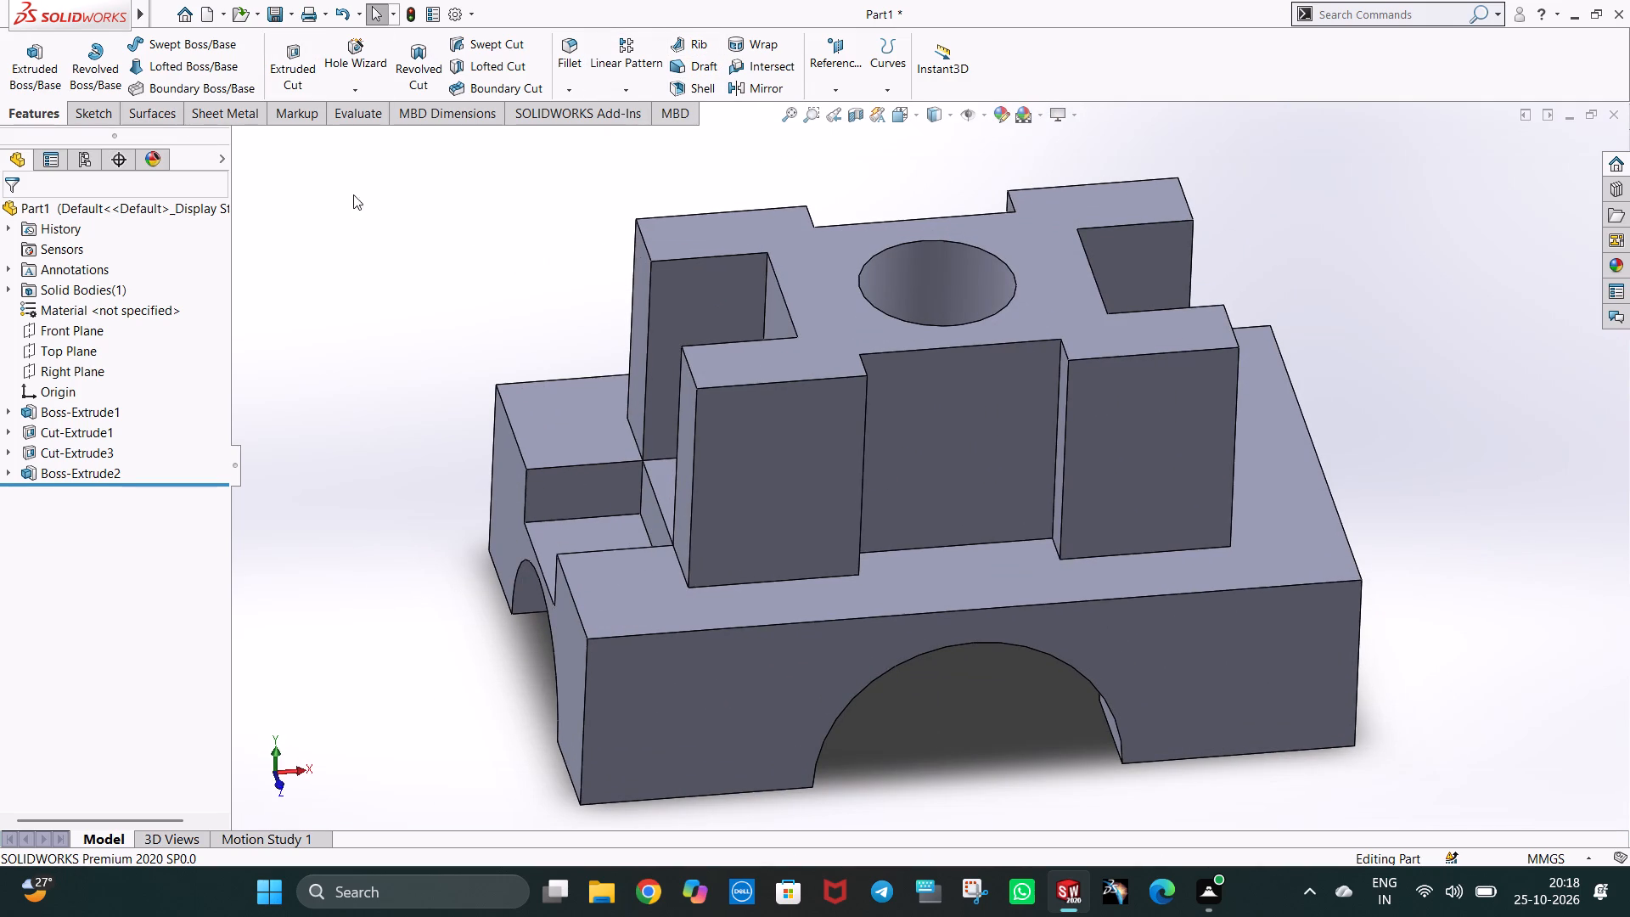
click(81, 337)
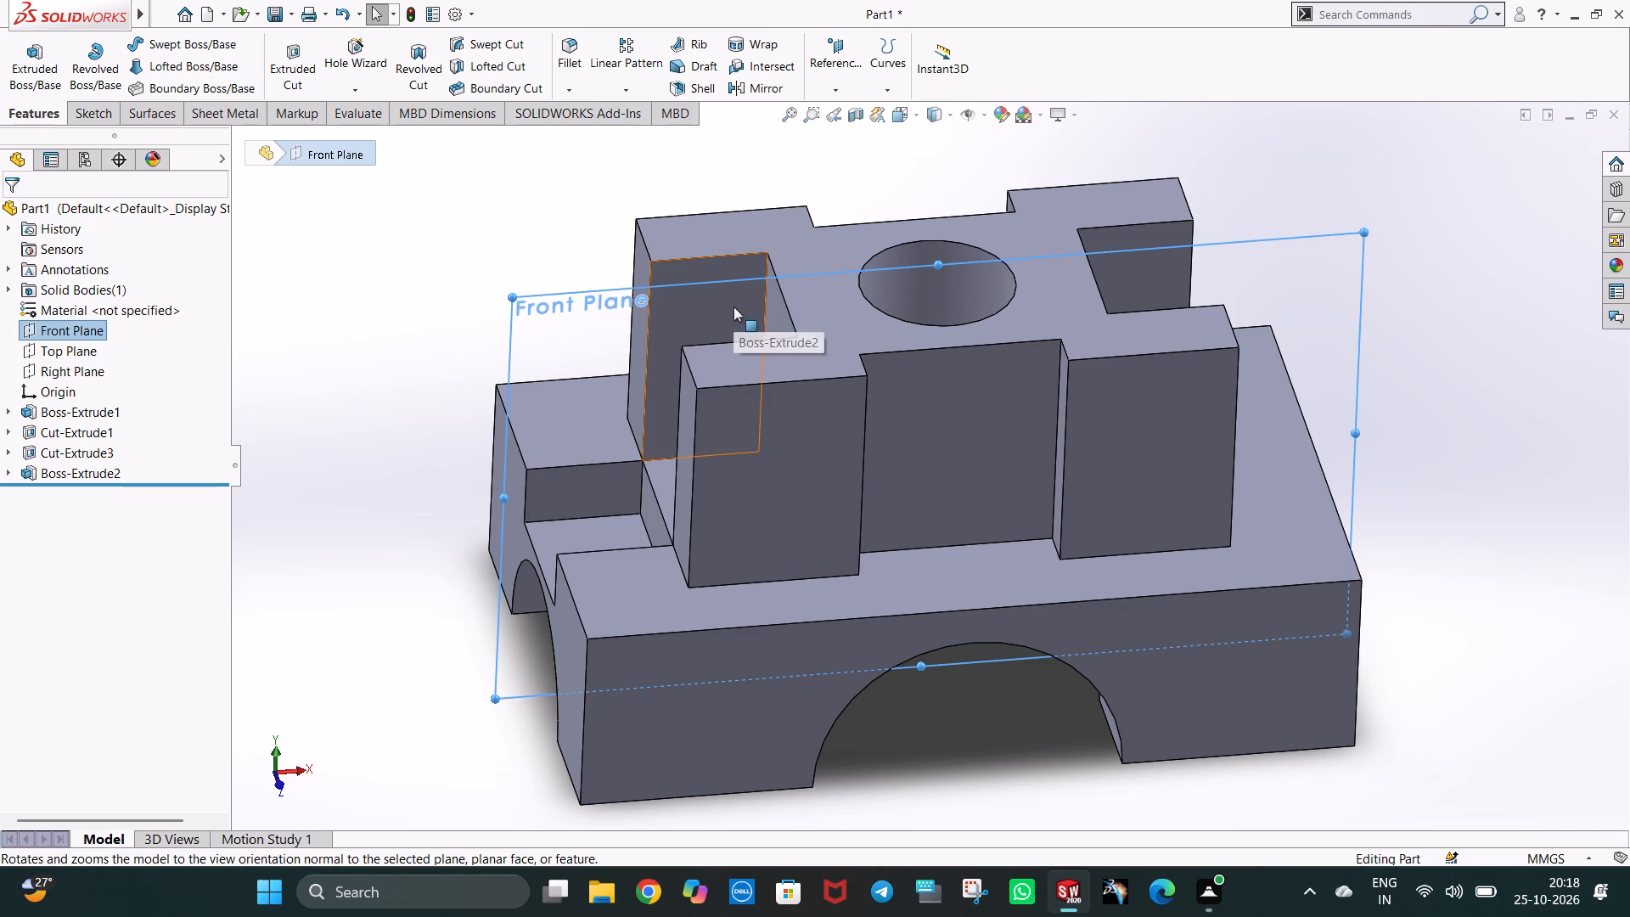
right_click(733, 307)
click(778, 285)
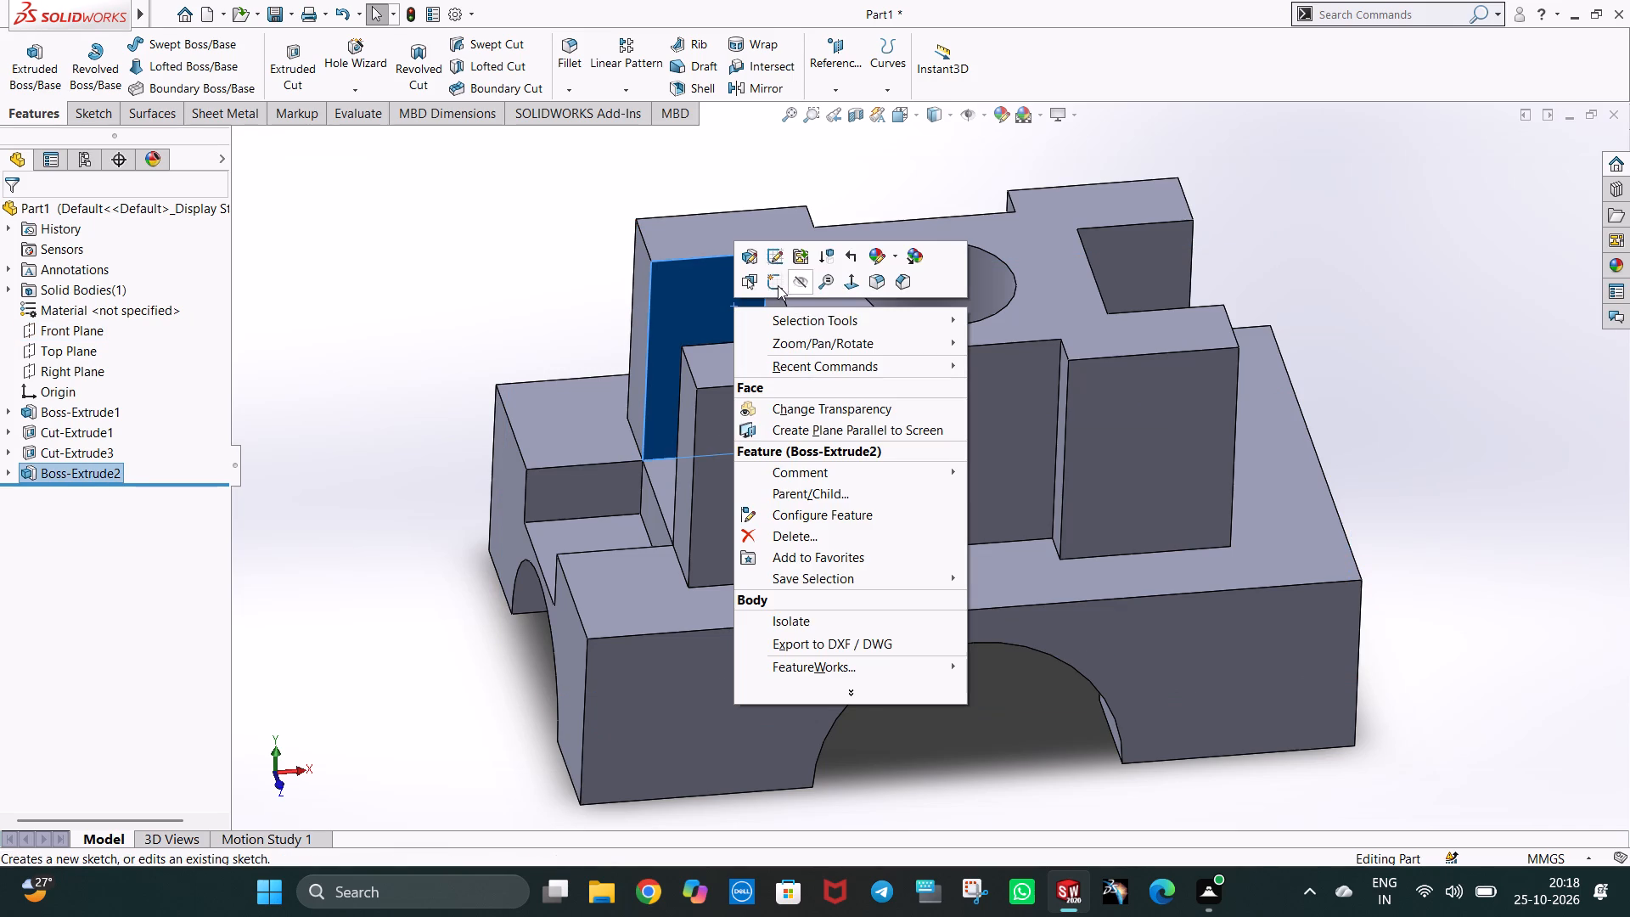
click(164, 43)
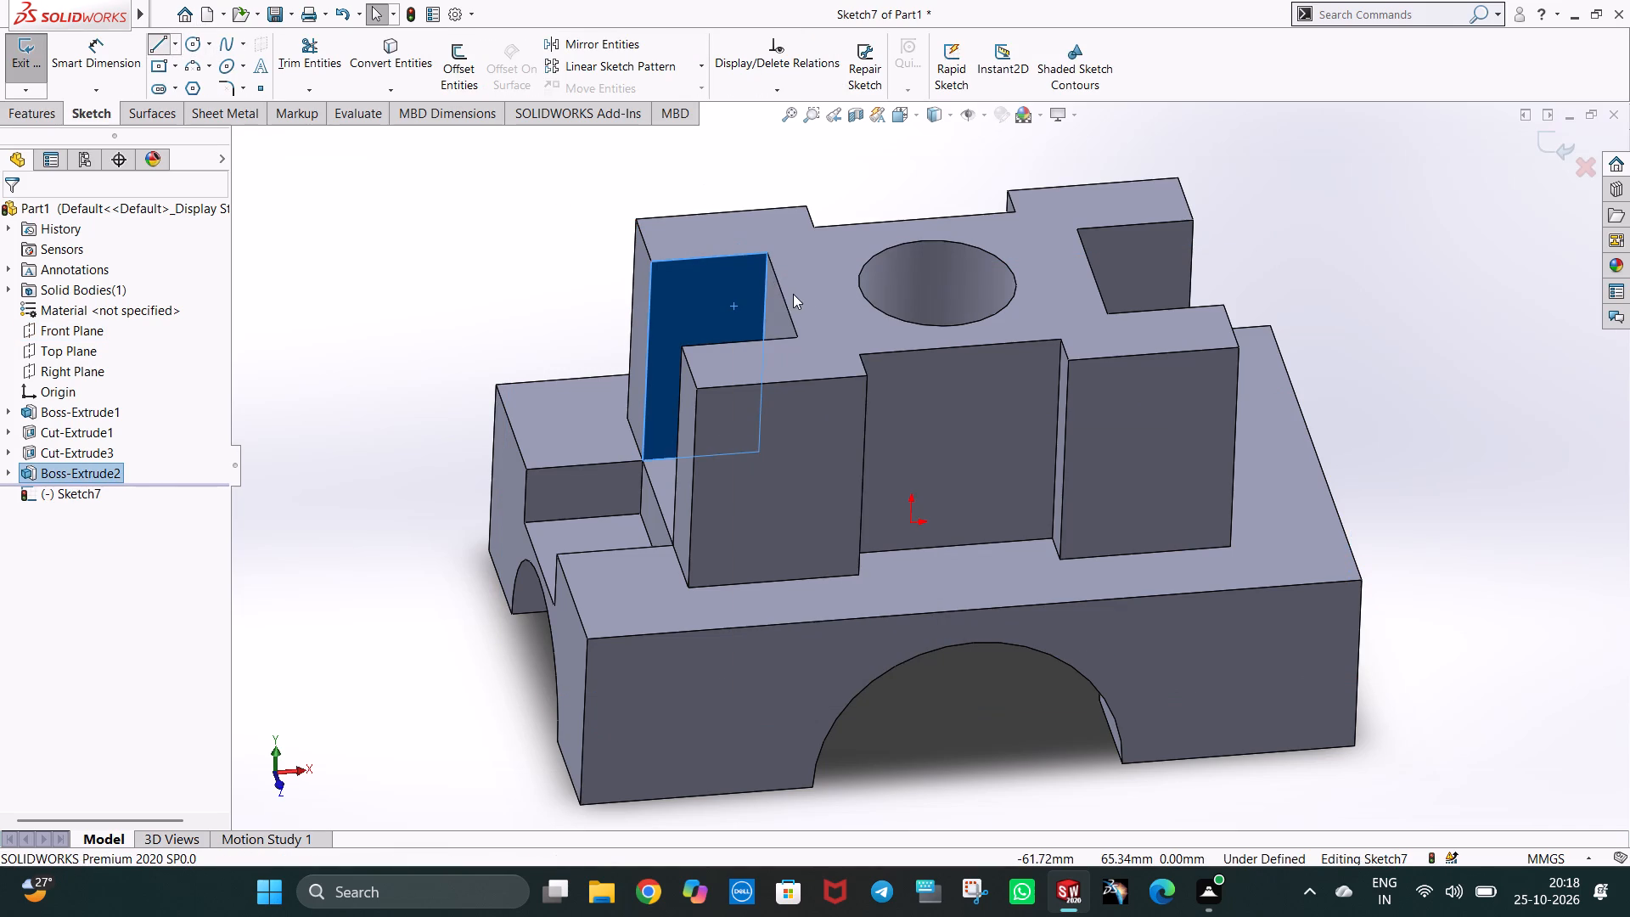
click(786, 301)
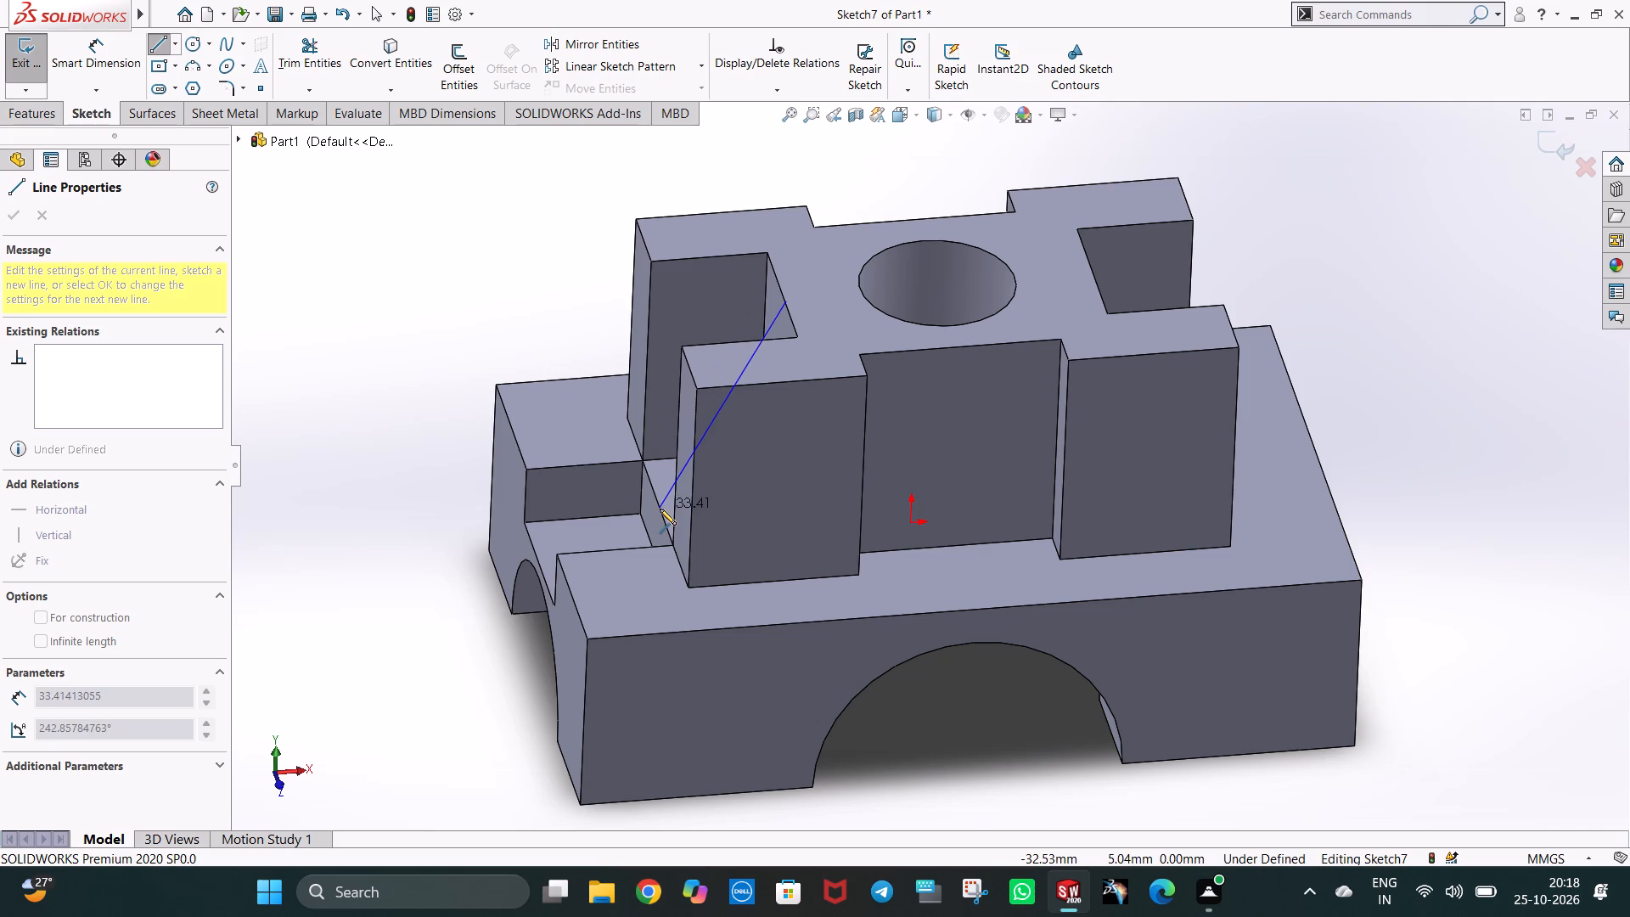
click(660, 509)
key(Escape)
key(Escape)
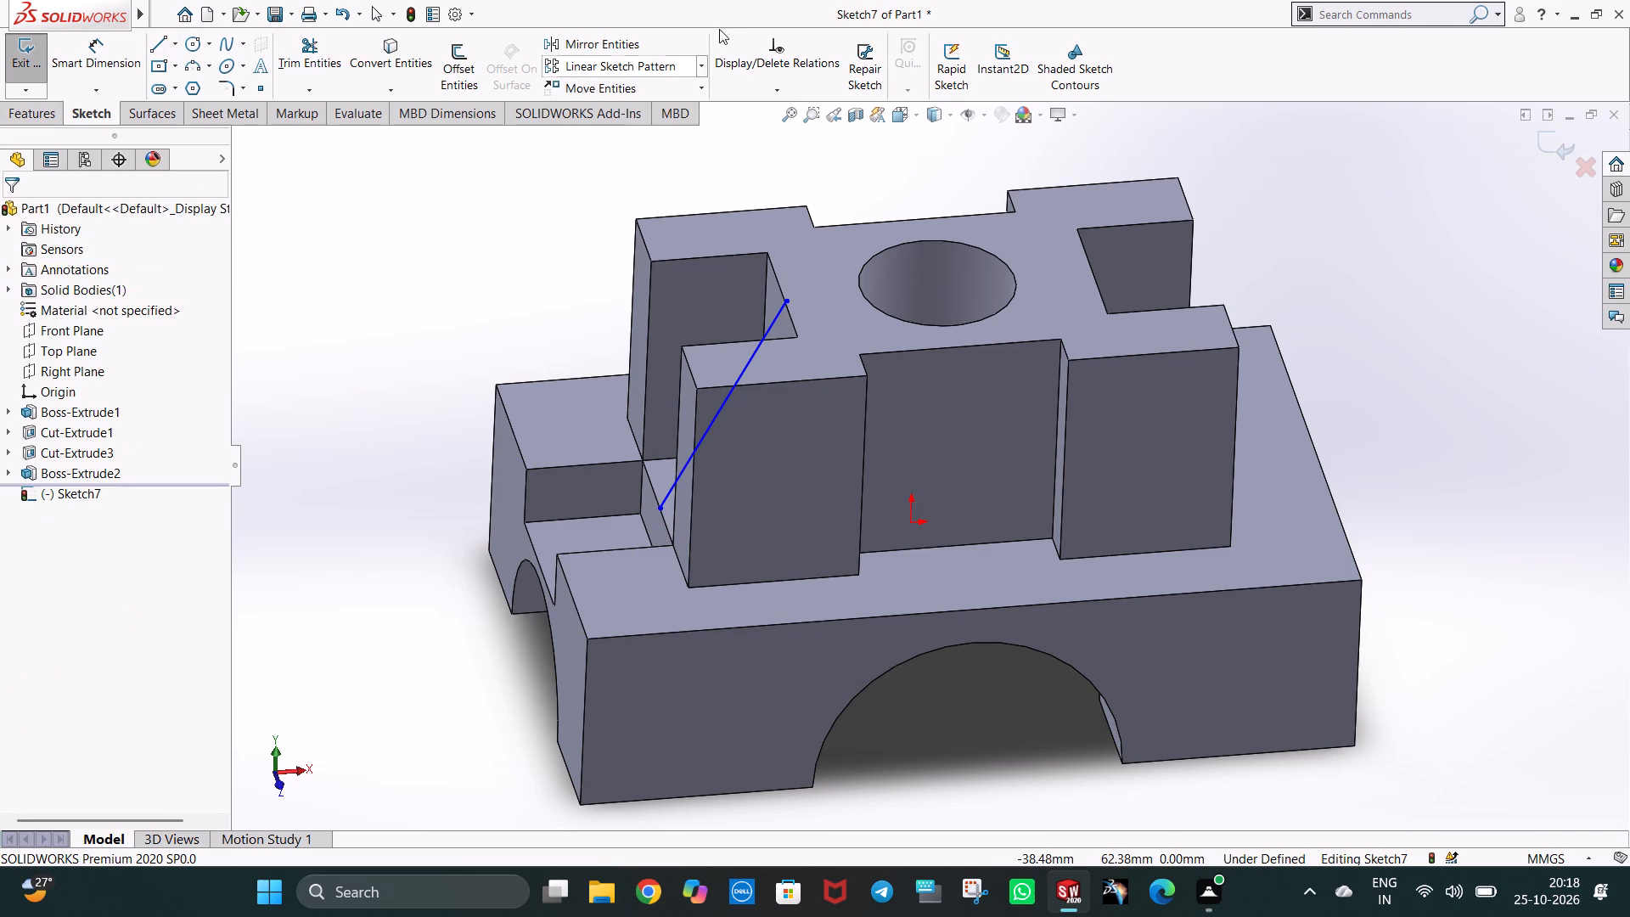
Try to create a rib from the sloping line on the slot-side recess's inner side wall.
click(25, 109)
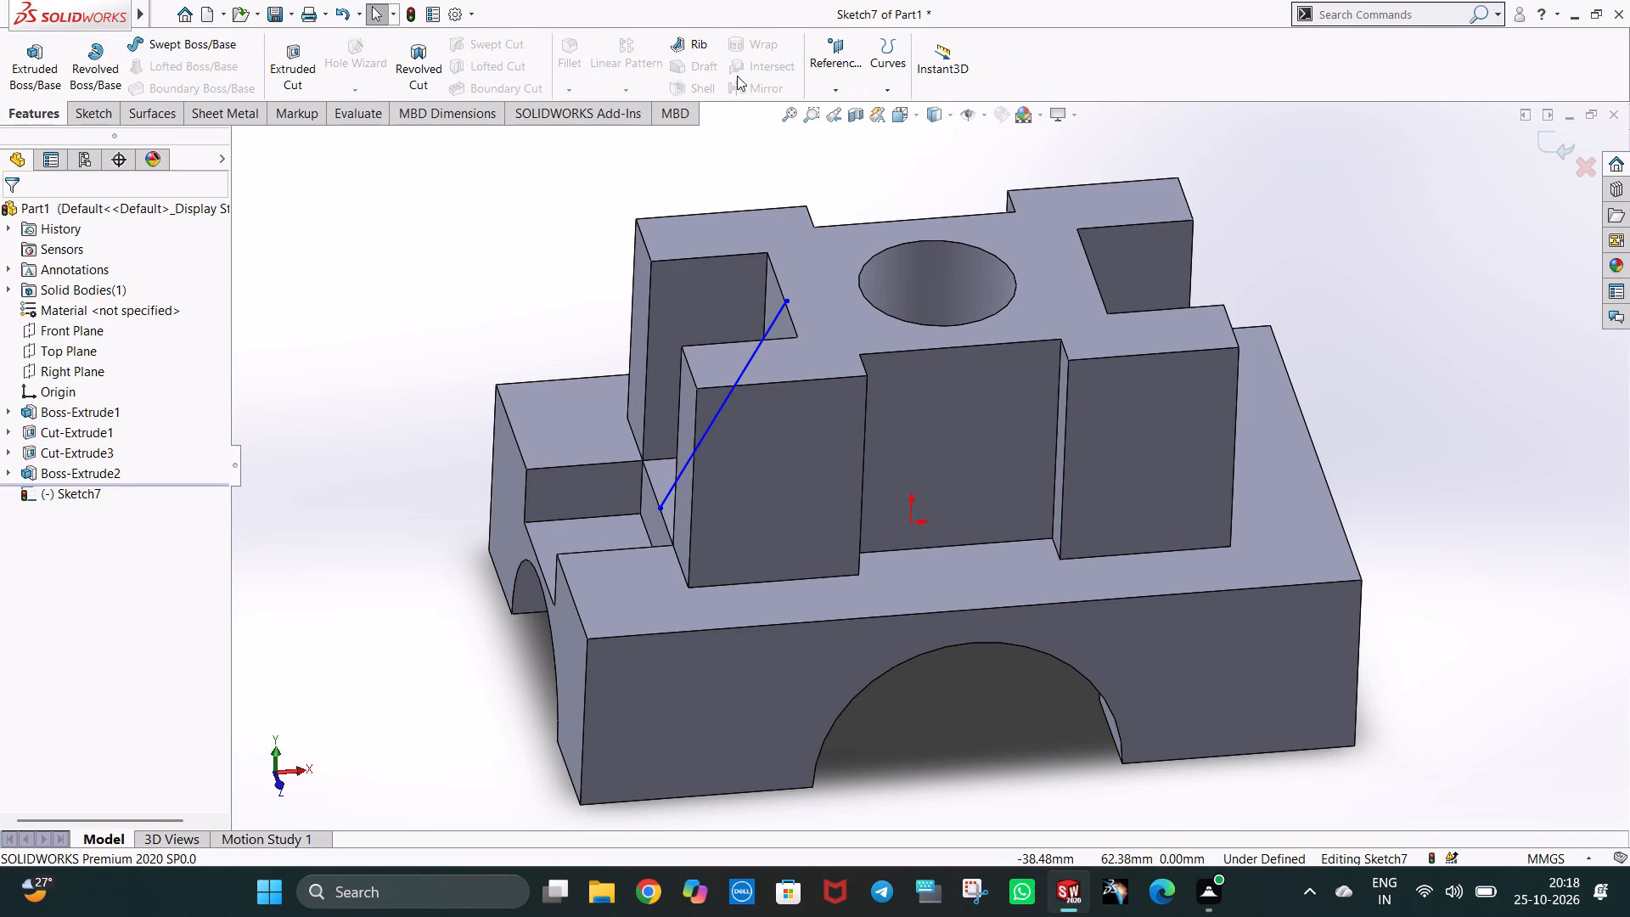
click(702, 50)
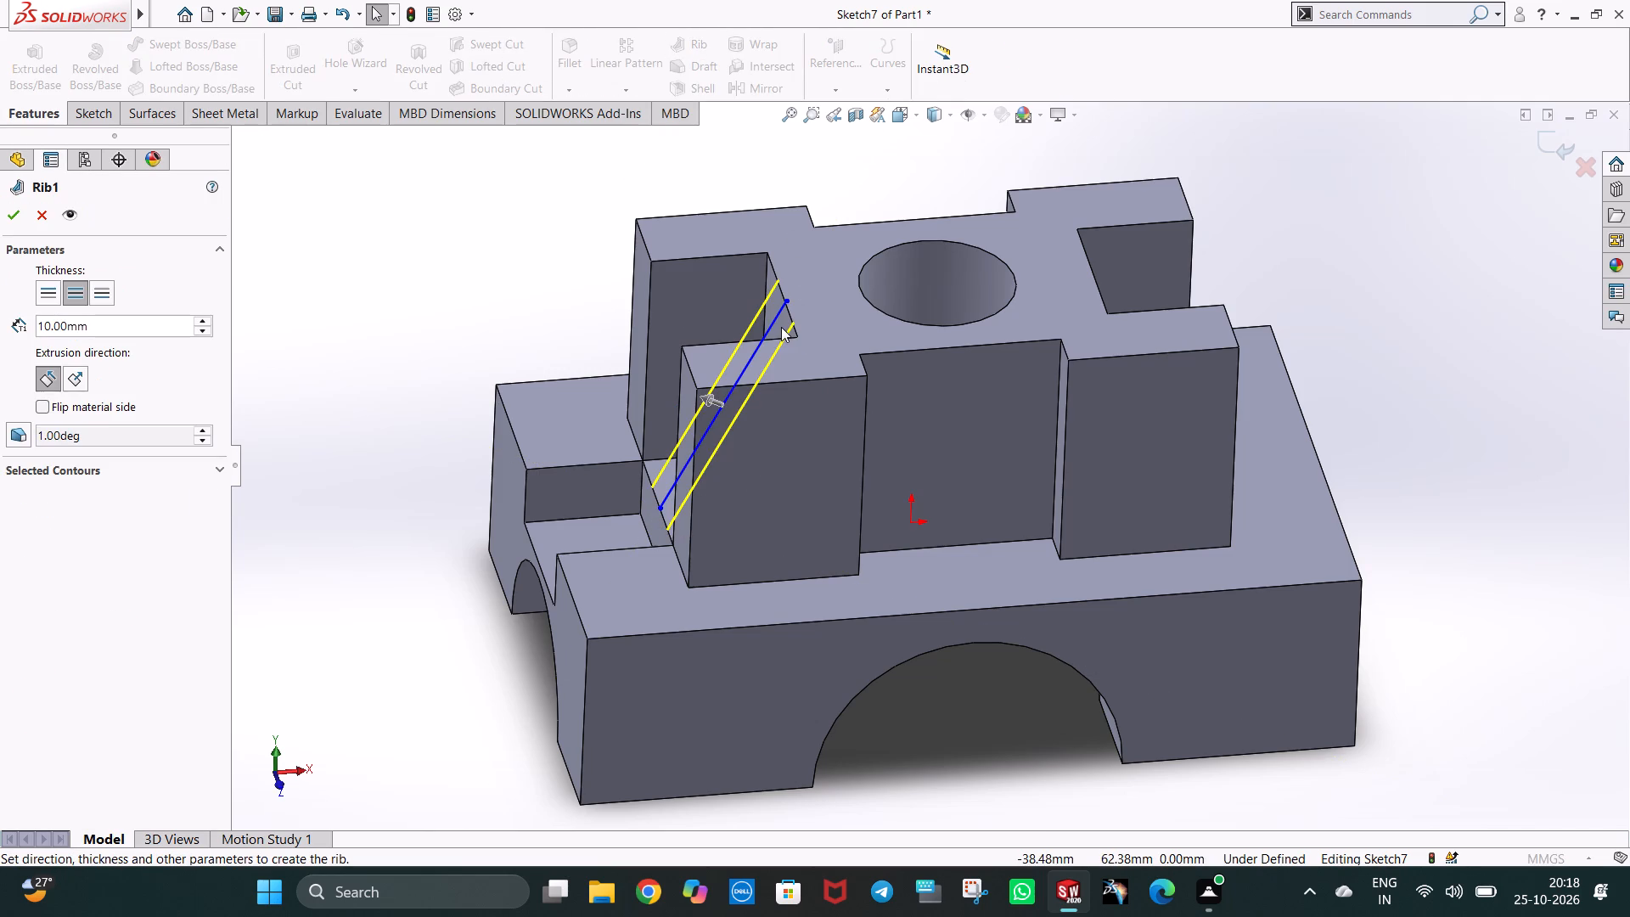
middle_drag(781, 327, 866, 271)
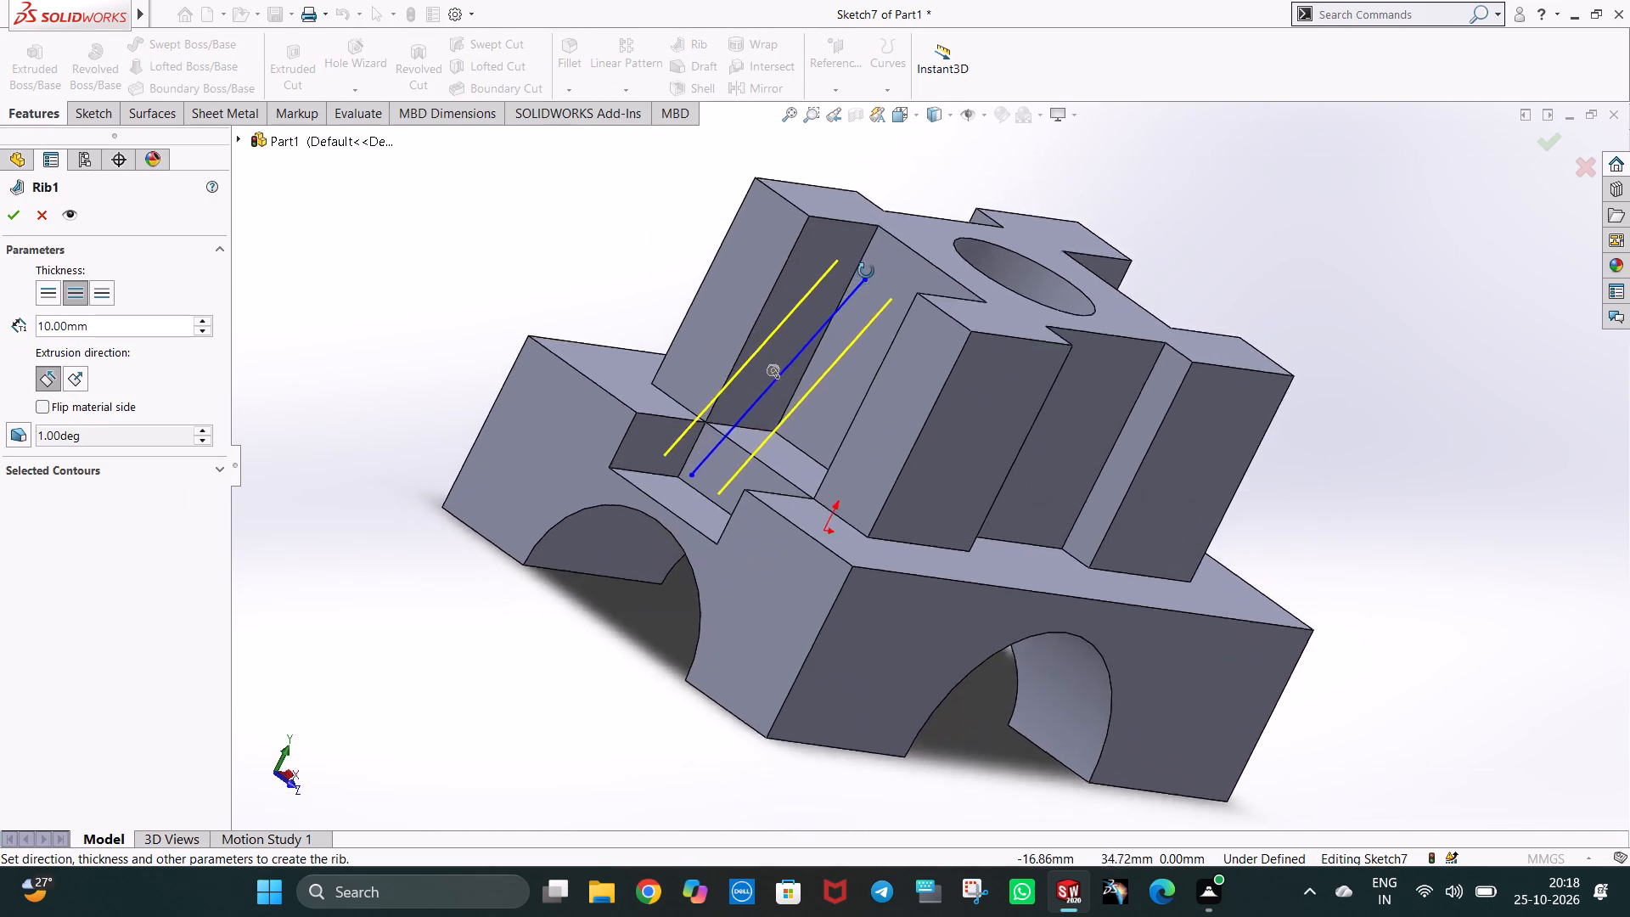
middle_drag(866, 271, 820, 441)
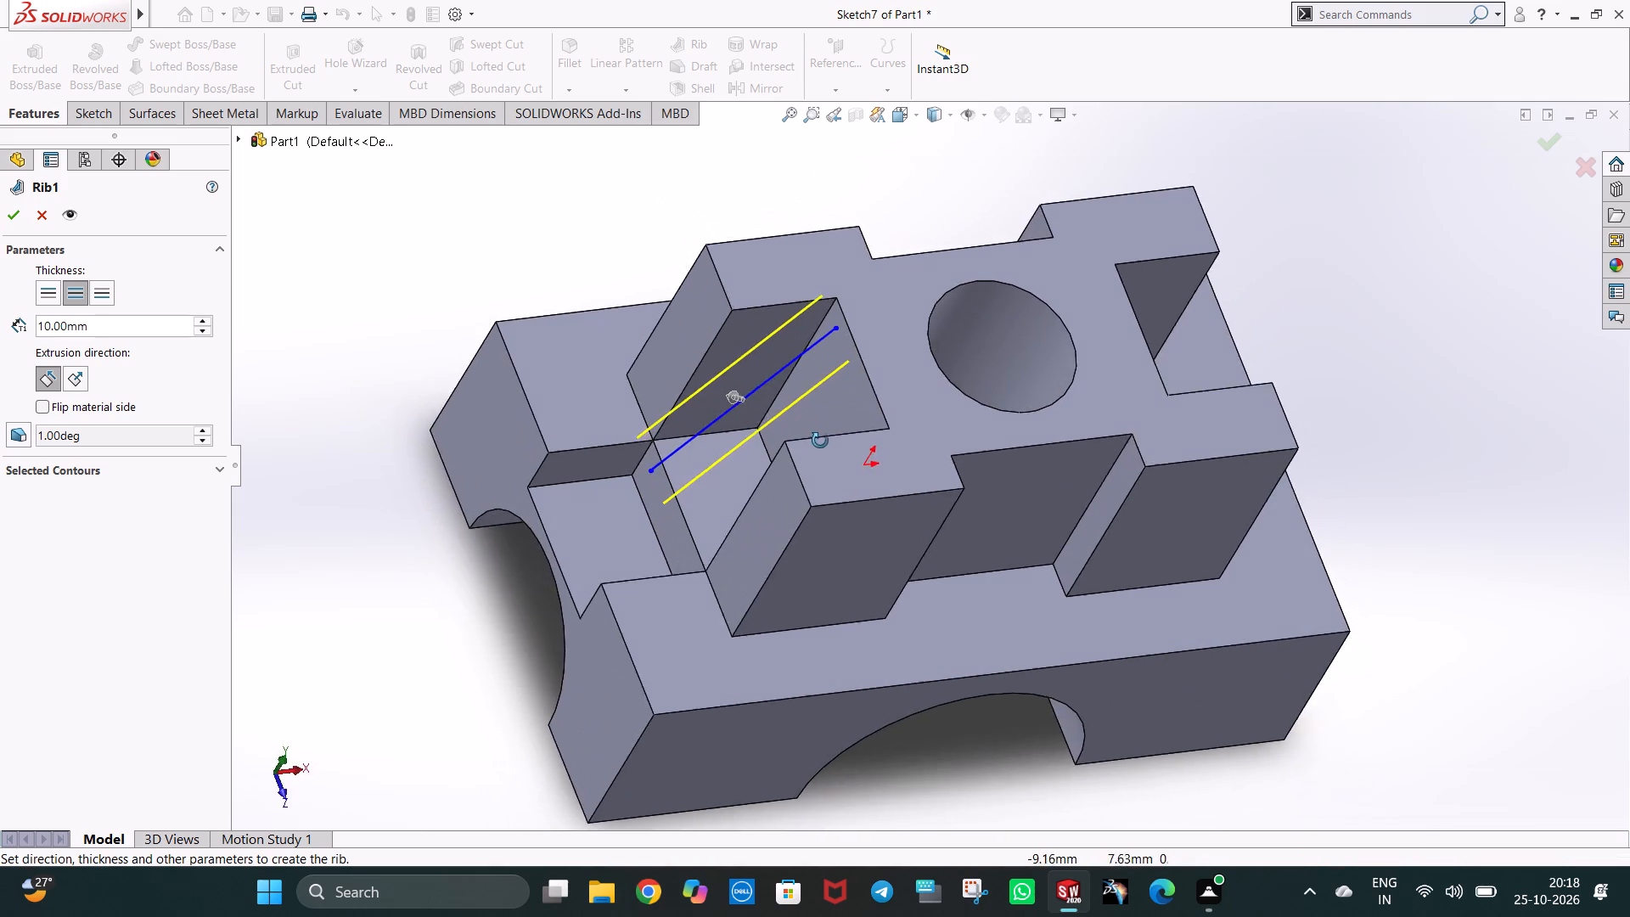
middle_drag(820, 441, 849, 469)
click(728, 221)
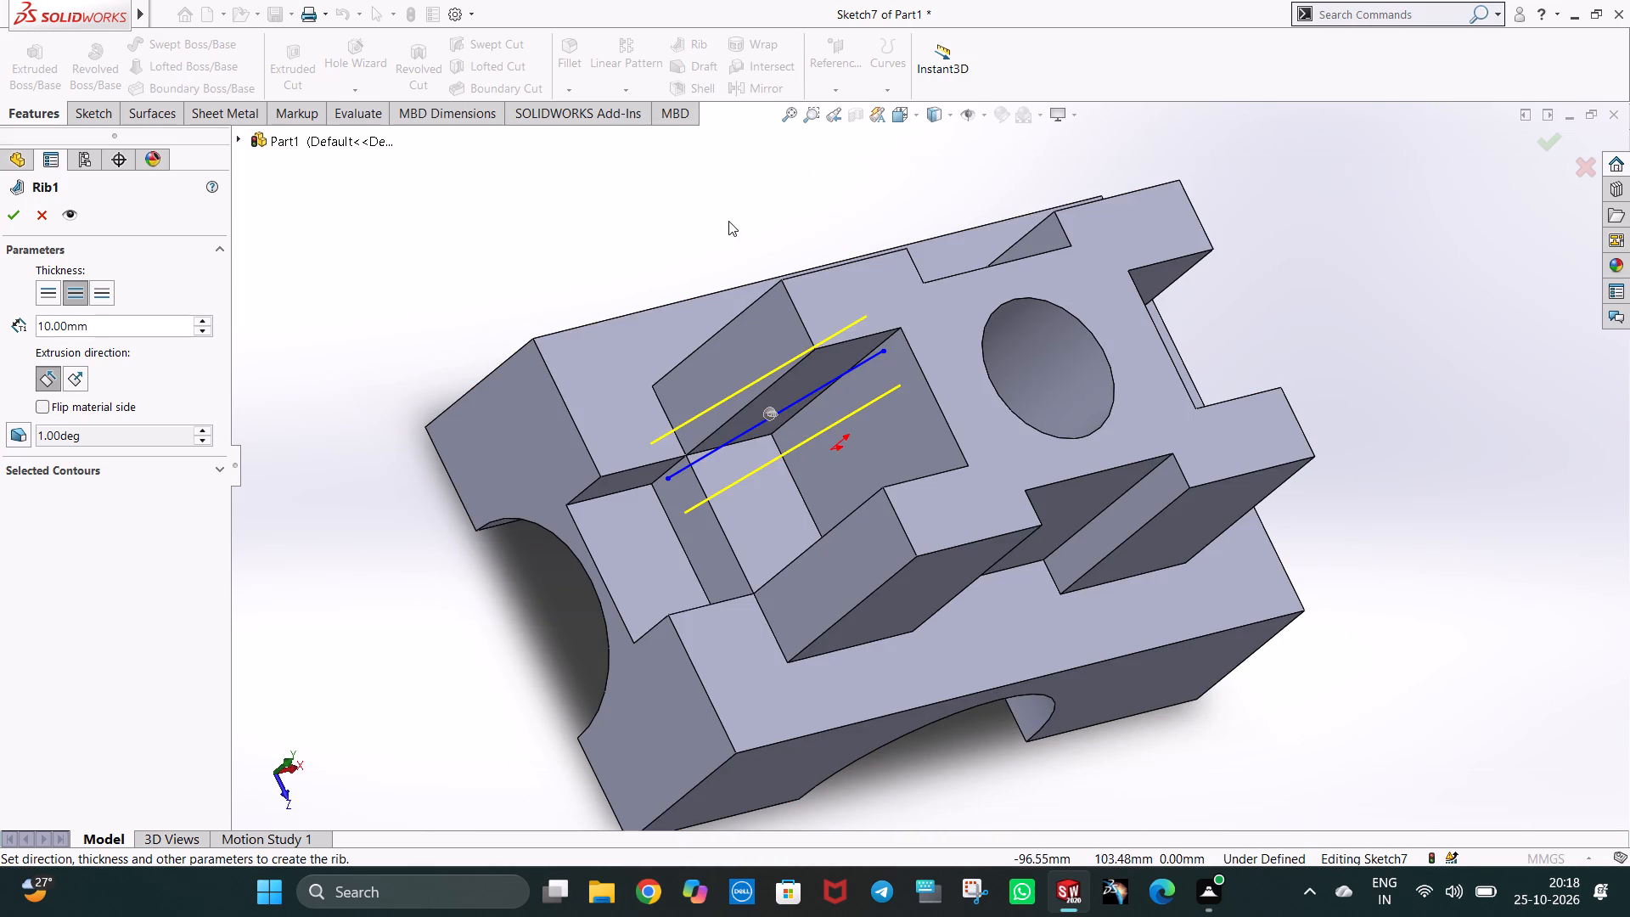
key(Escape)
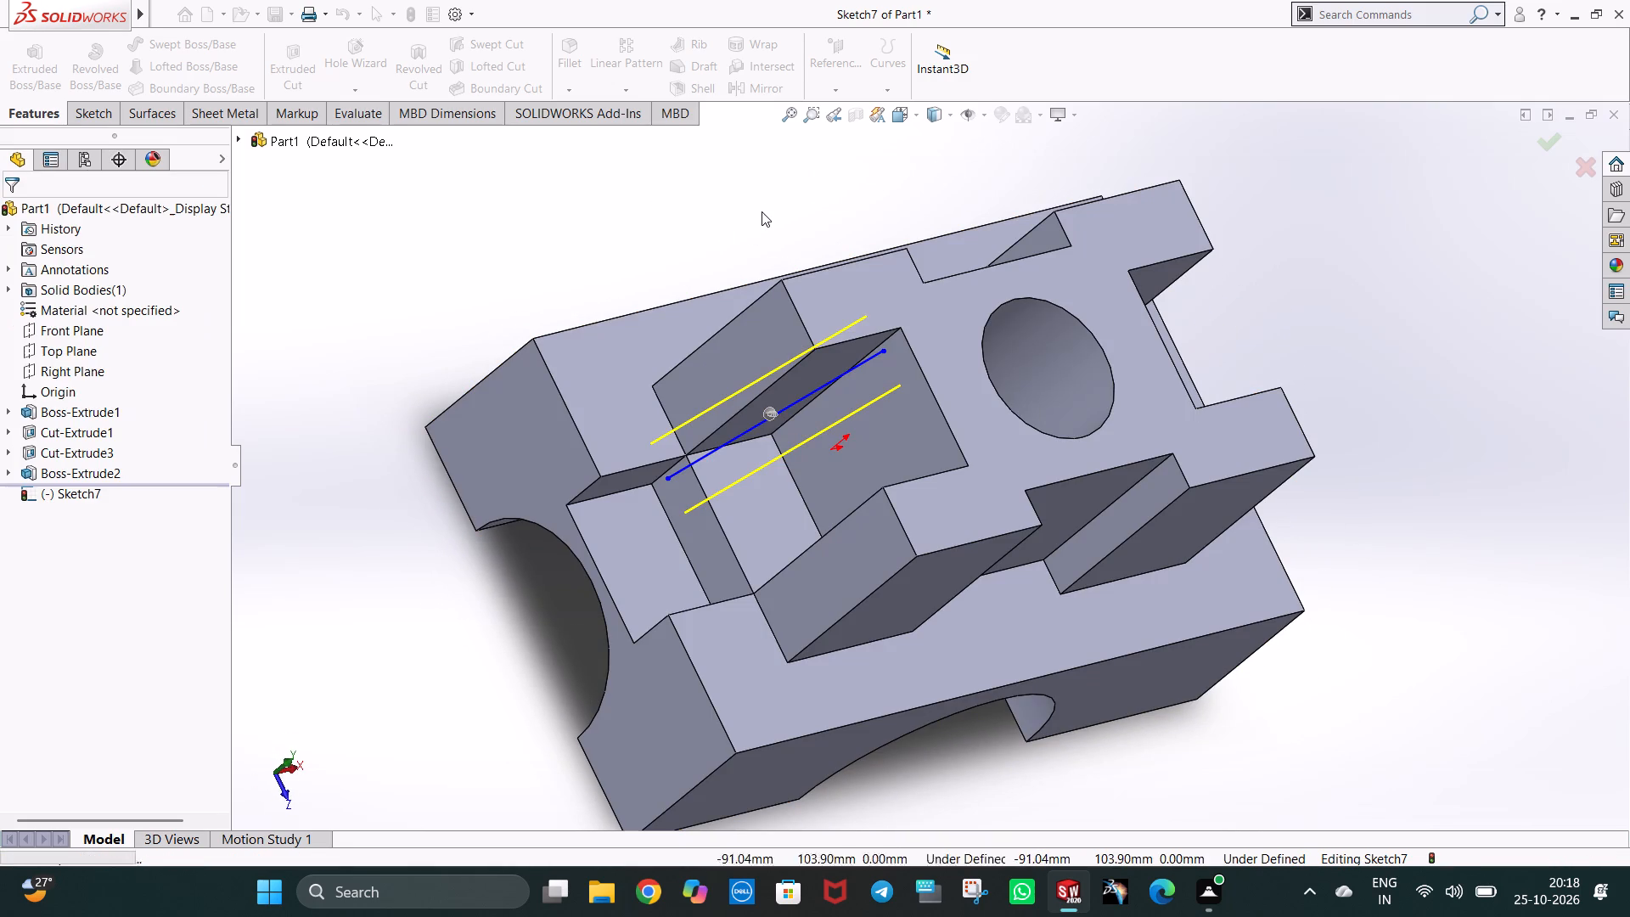
Undo the sloping line on the recess's inner side wall together with its sketch.
key(ctrl+z)
key(ctrl+z)
click(651, 253)
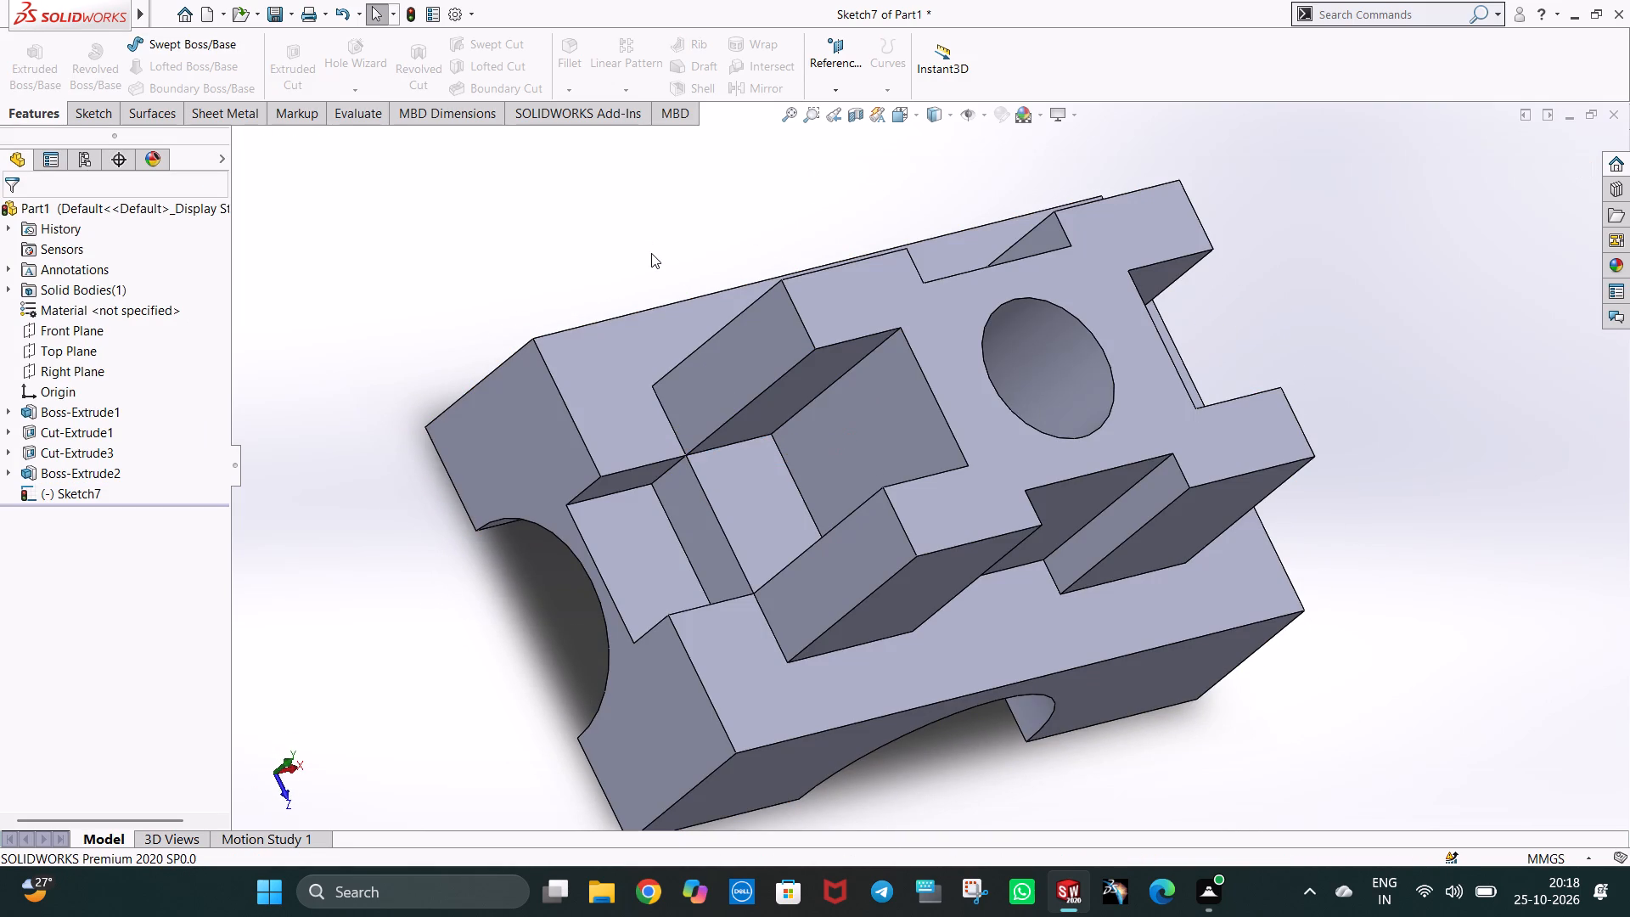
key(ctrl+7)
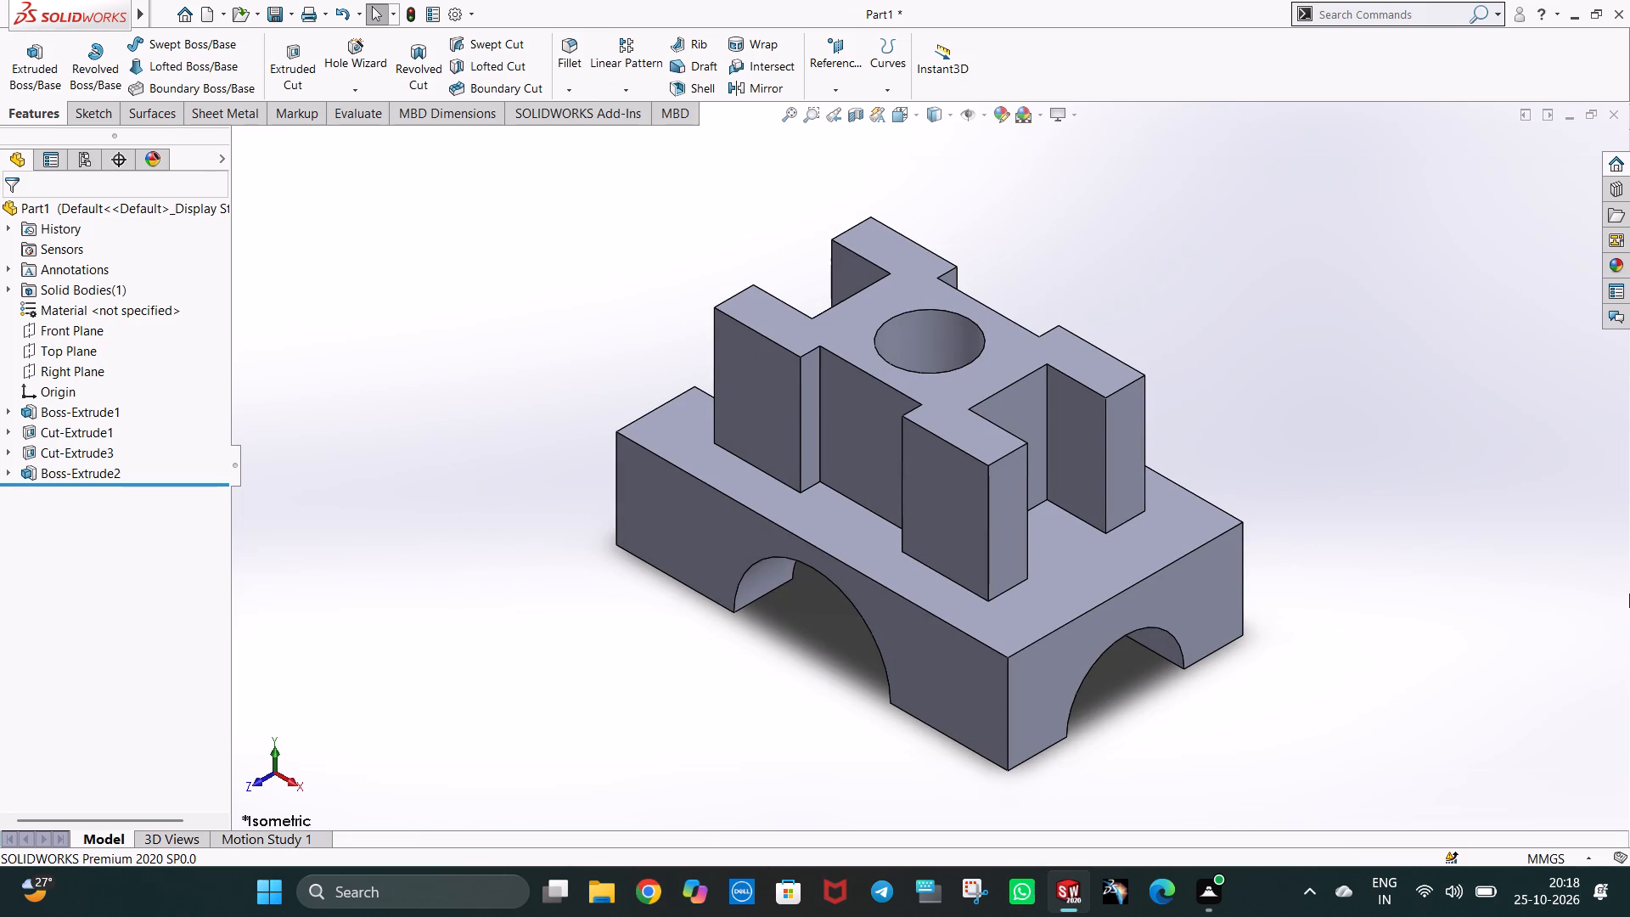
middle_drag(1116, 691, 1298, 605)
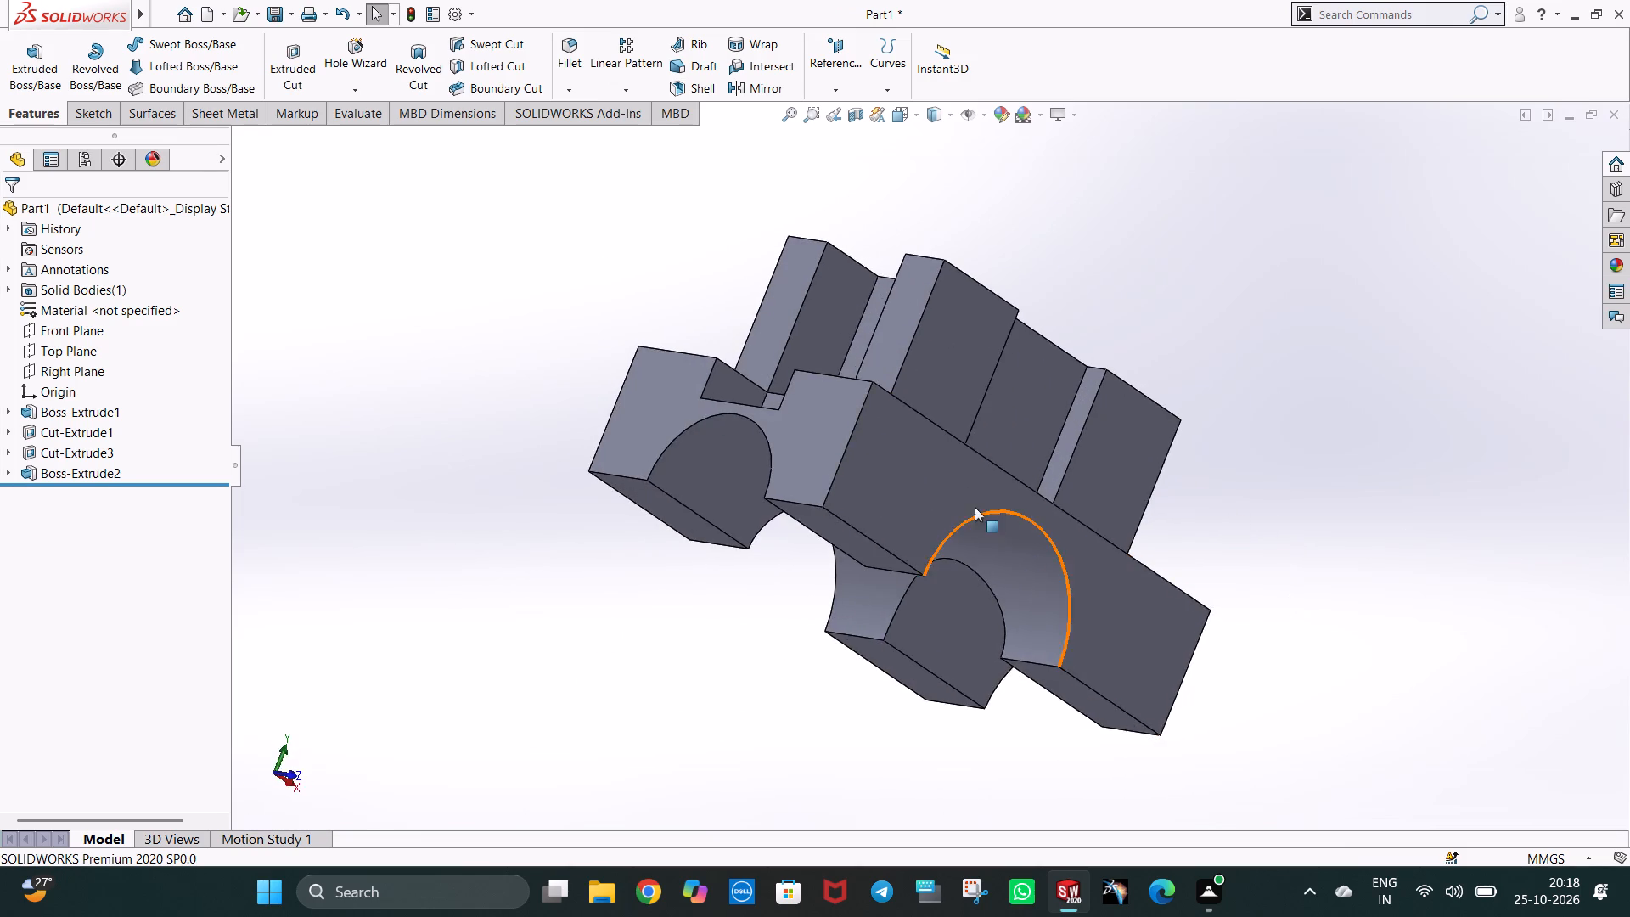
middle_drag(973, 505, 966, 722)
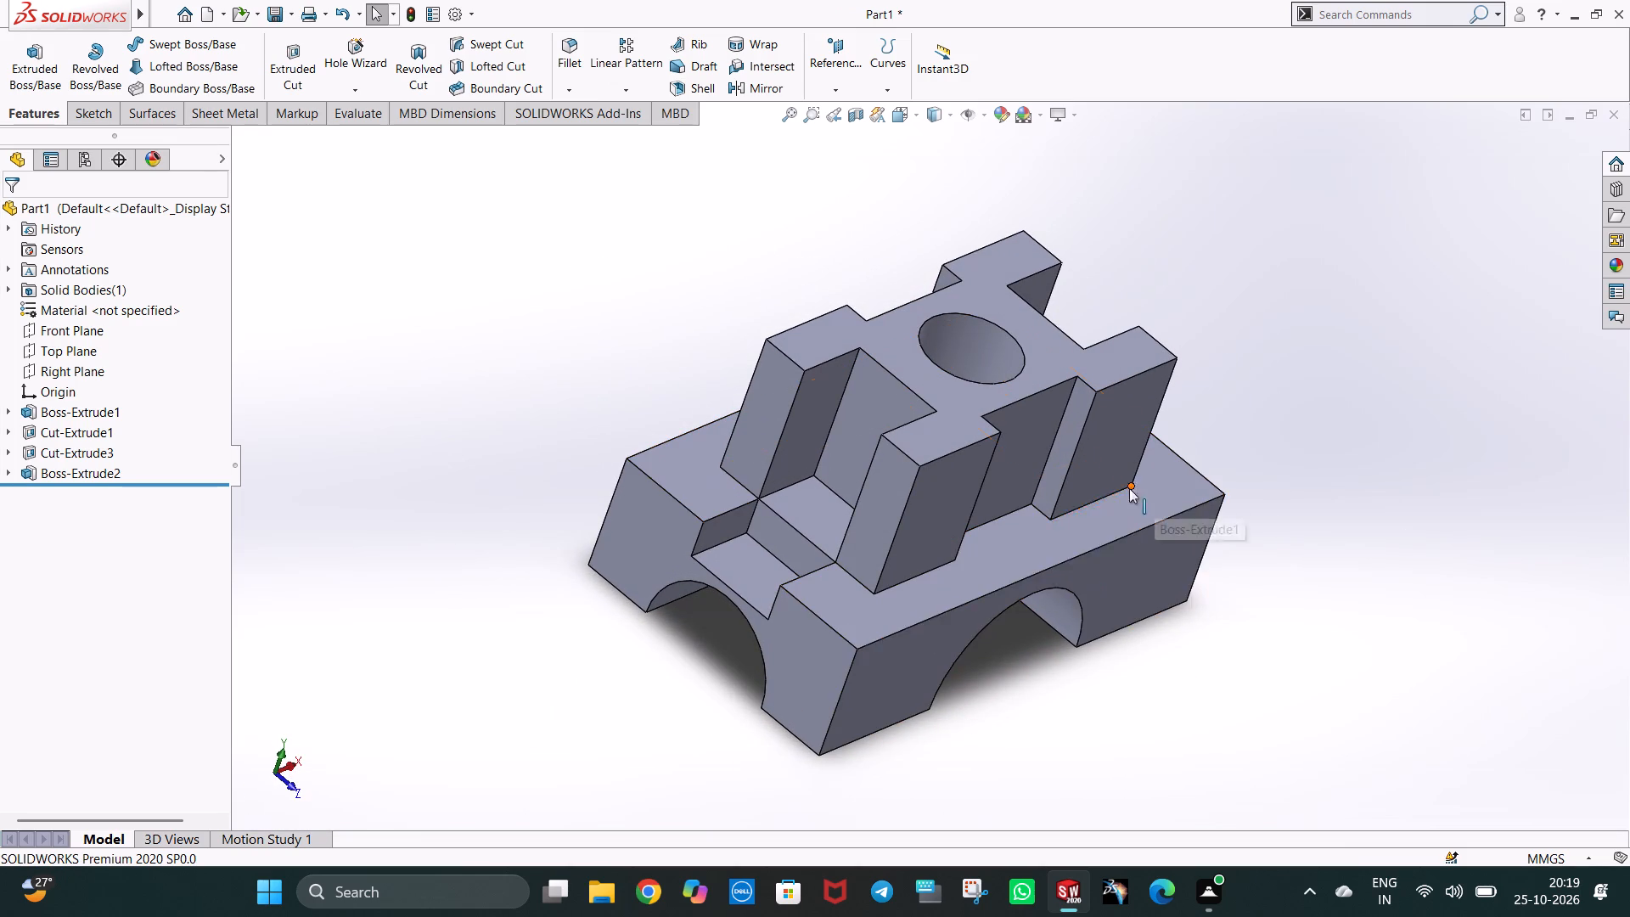
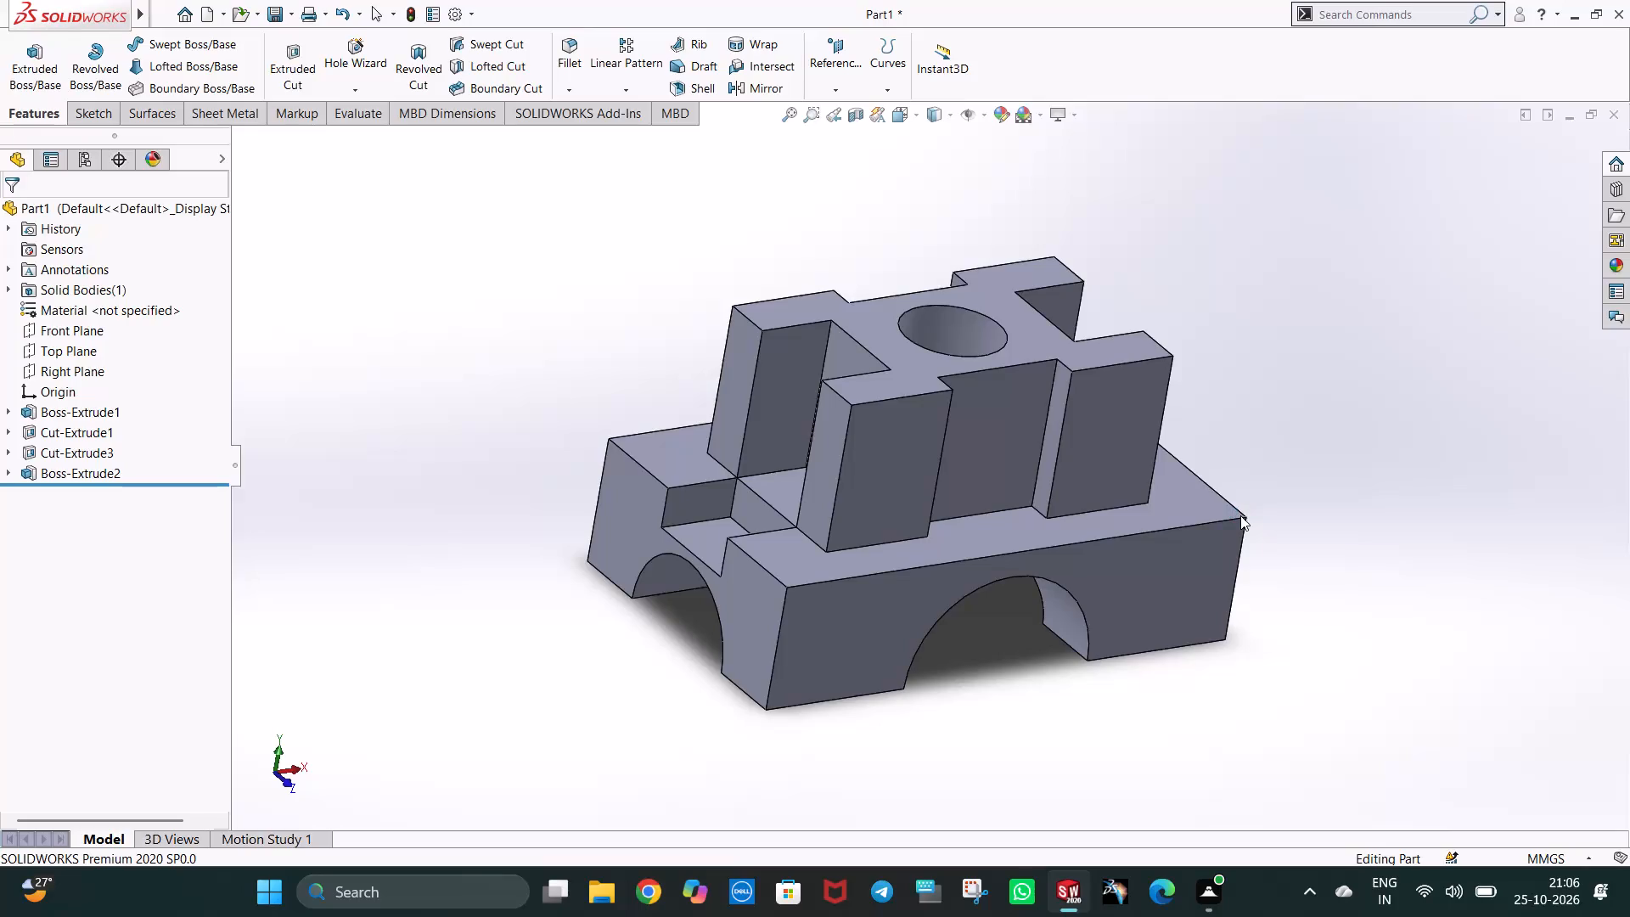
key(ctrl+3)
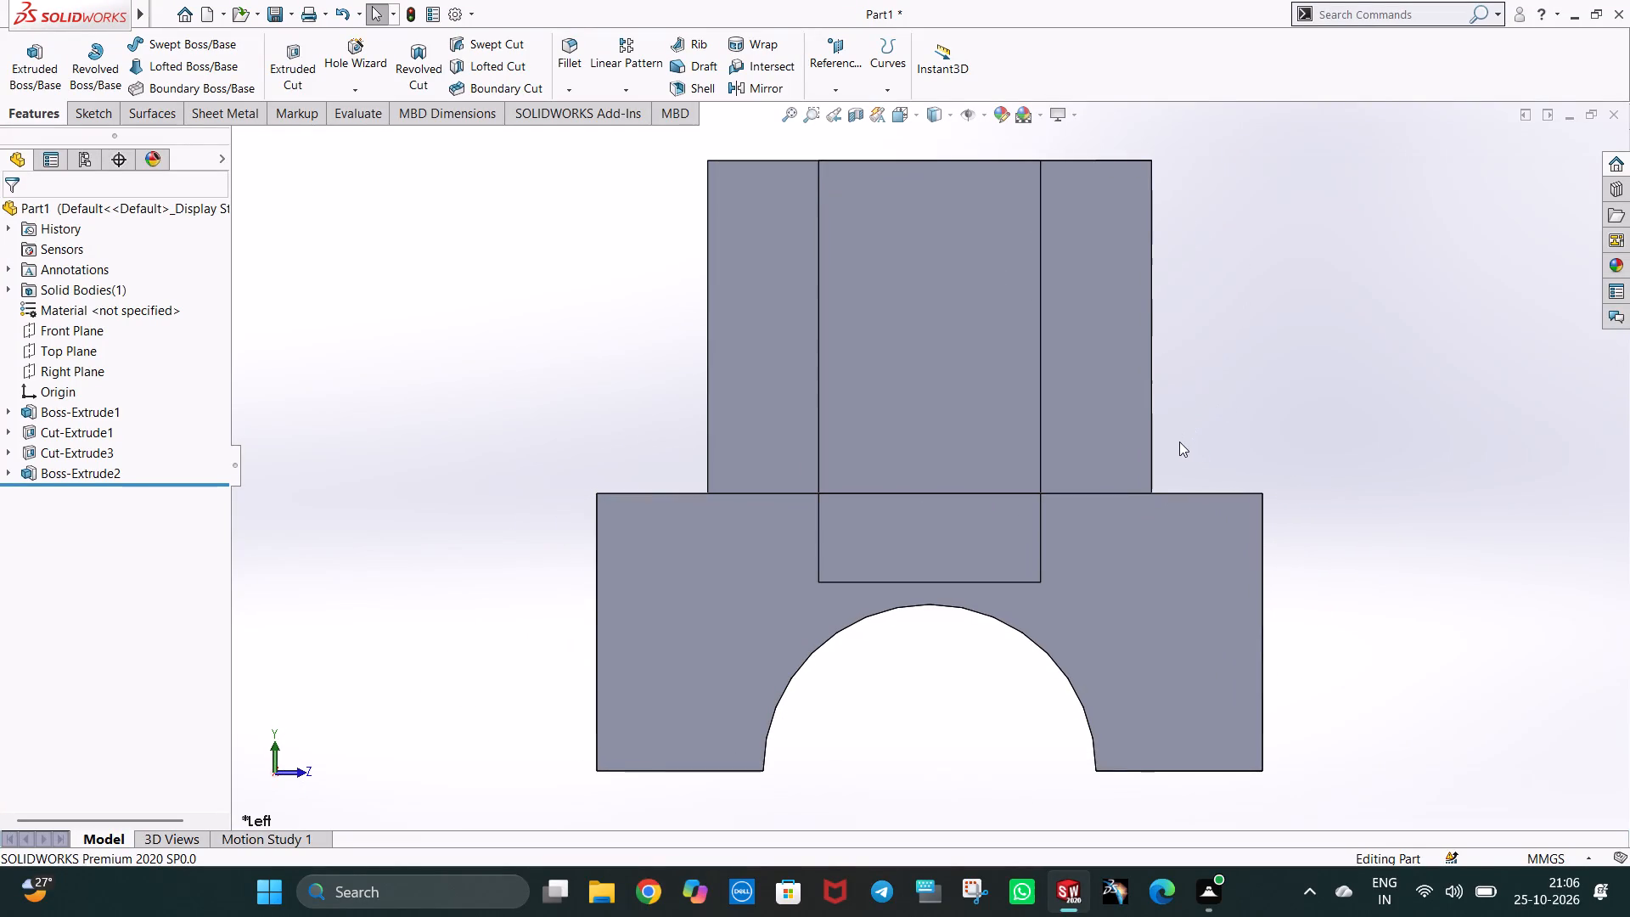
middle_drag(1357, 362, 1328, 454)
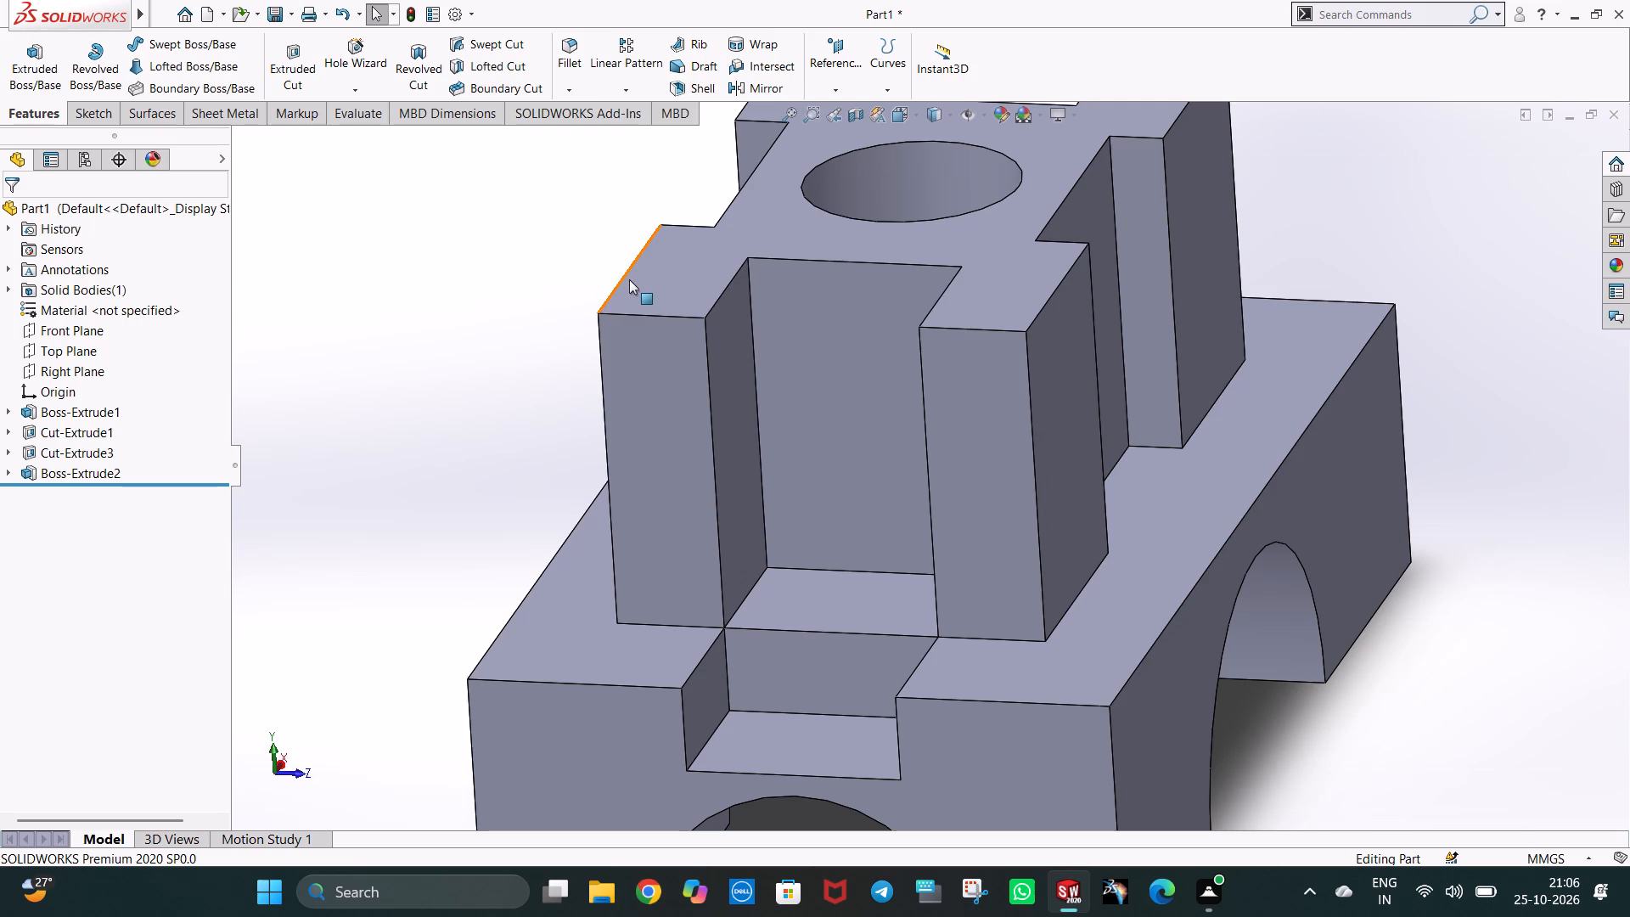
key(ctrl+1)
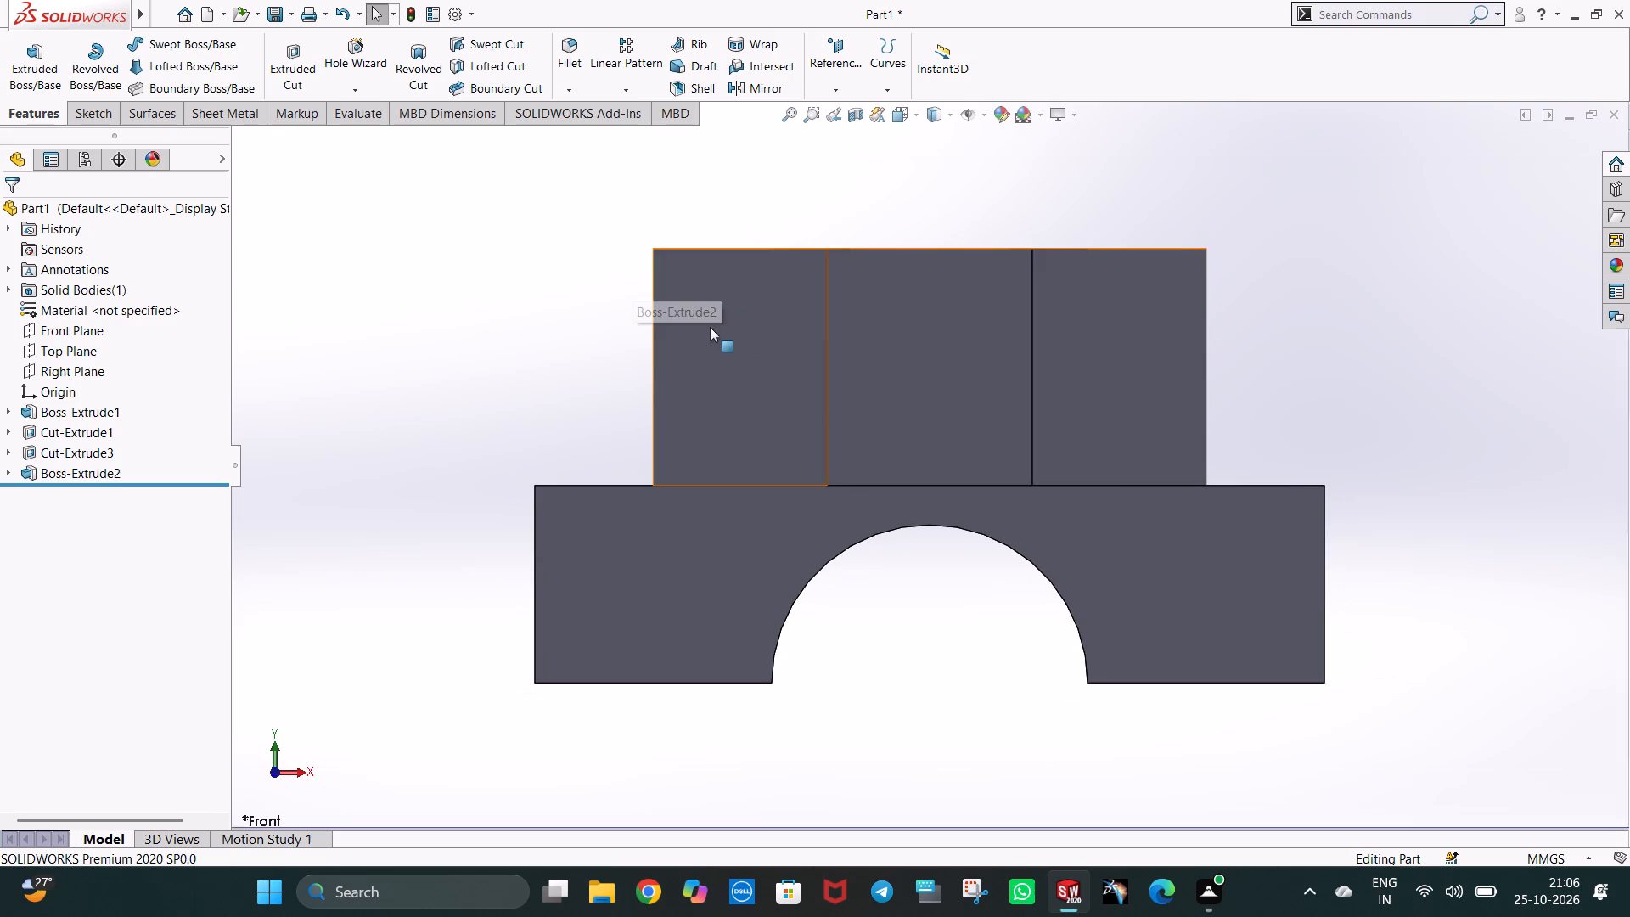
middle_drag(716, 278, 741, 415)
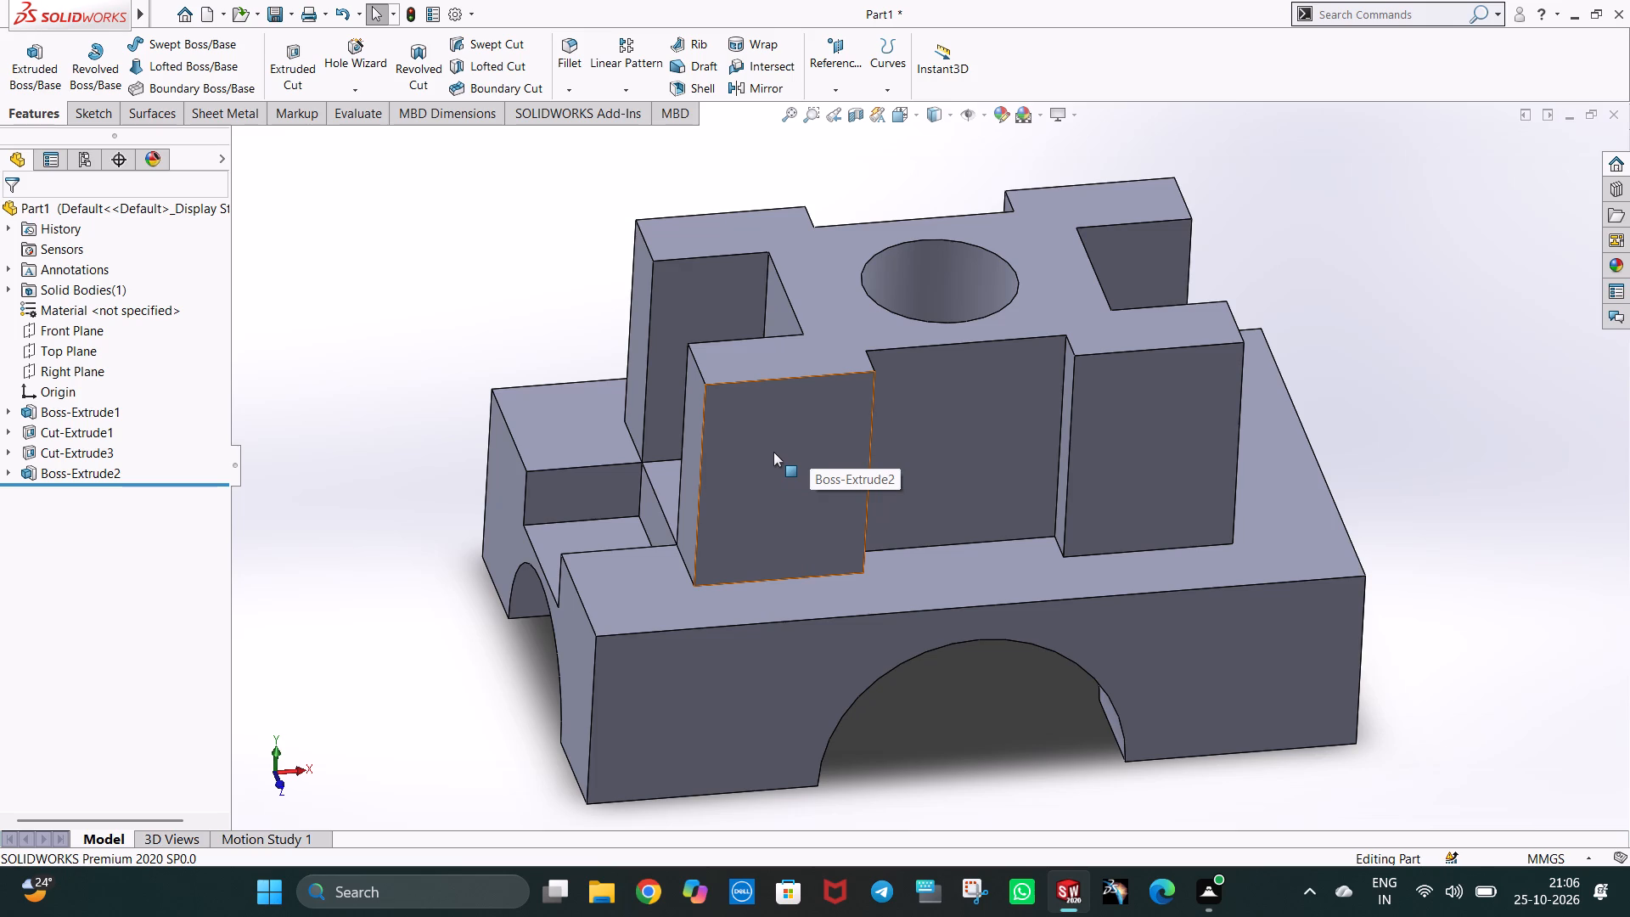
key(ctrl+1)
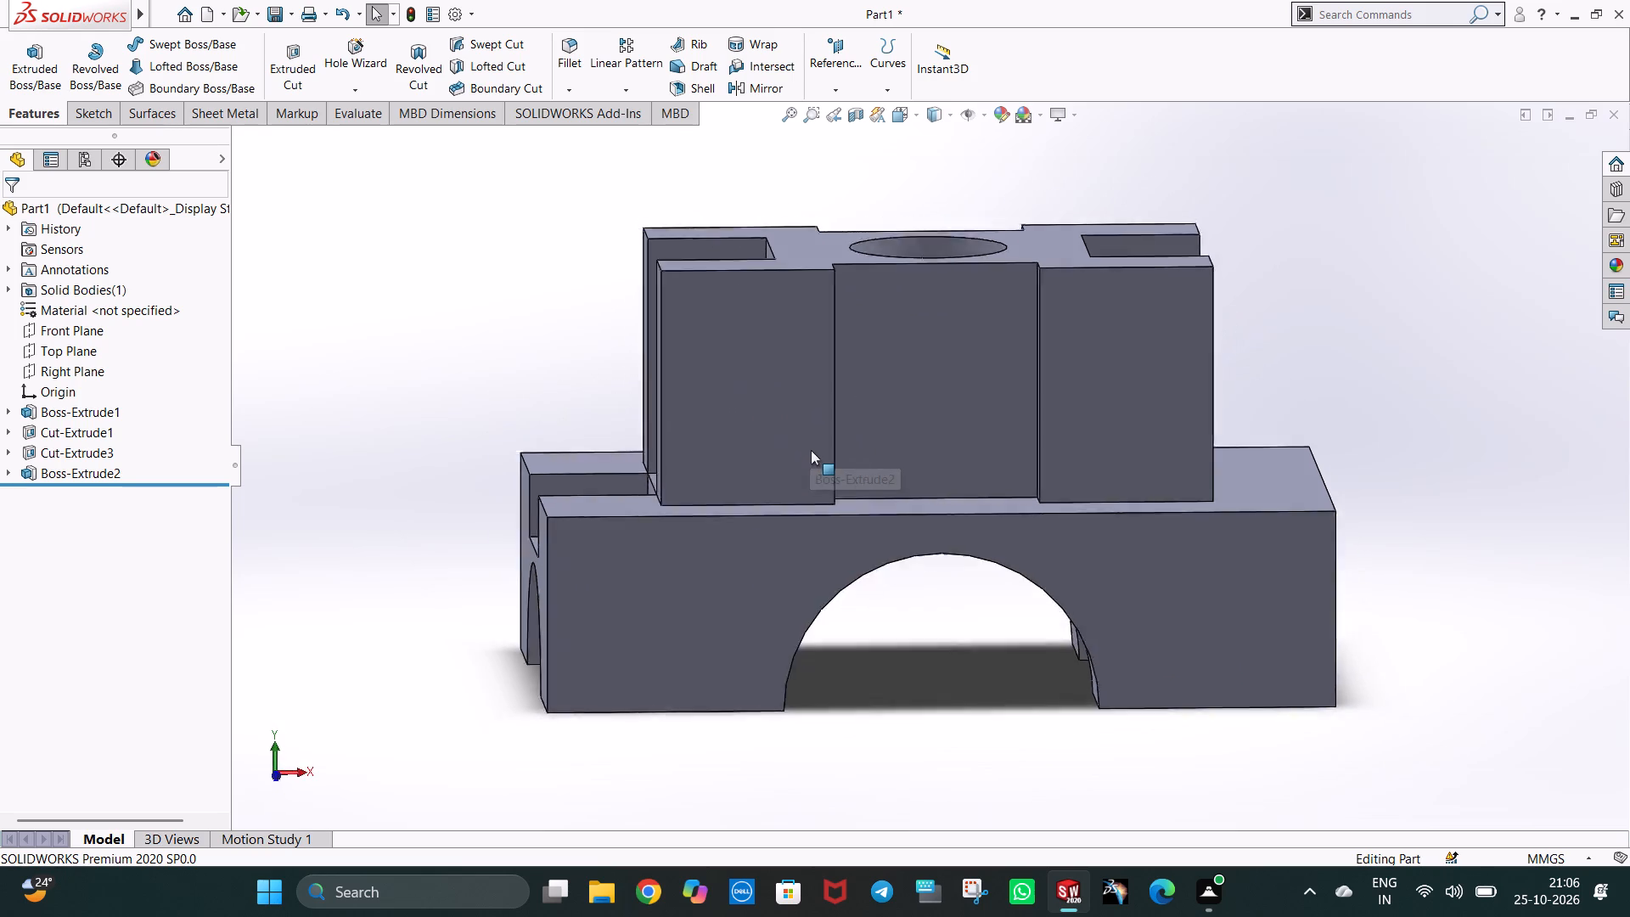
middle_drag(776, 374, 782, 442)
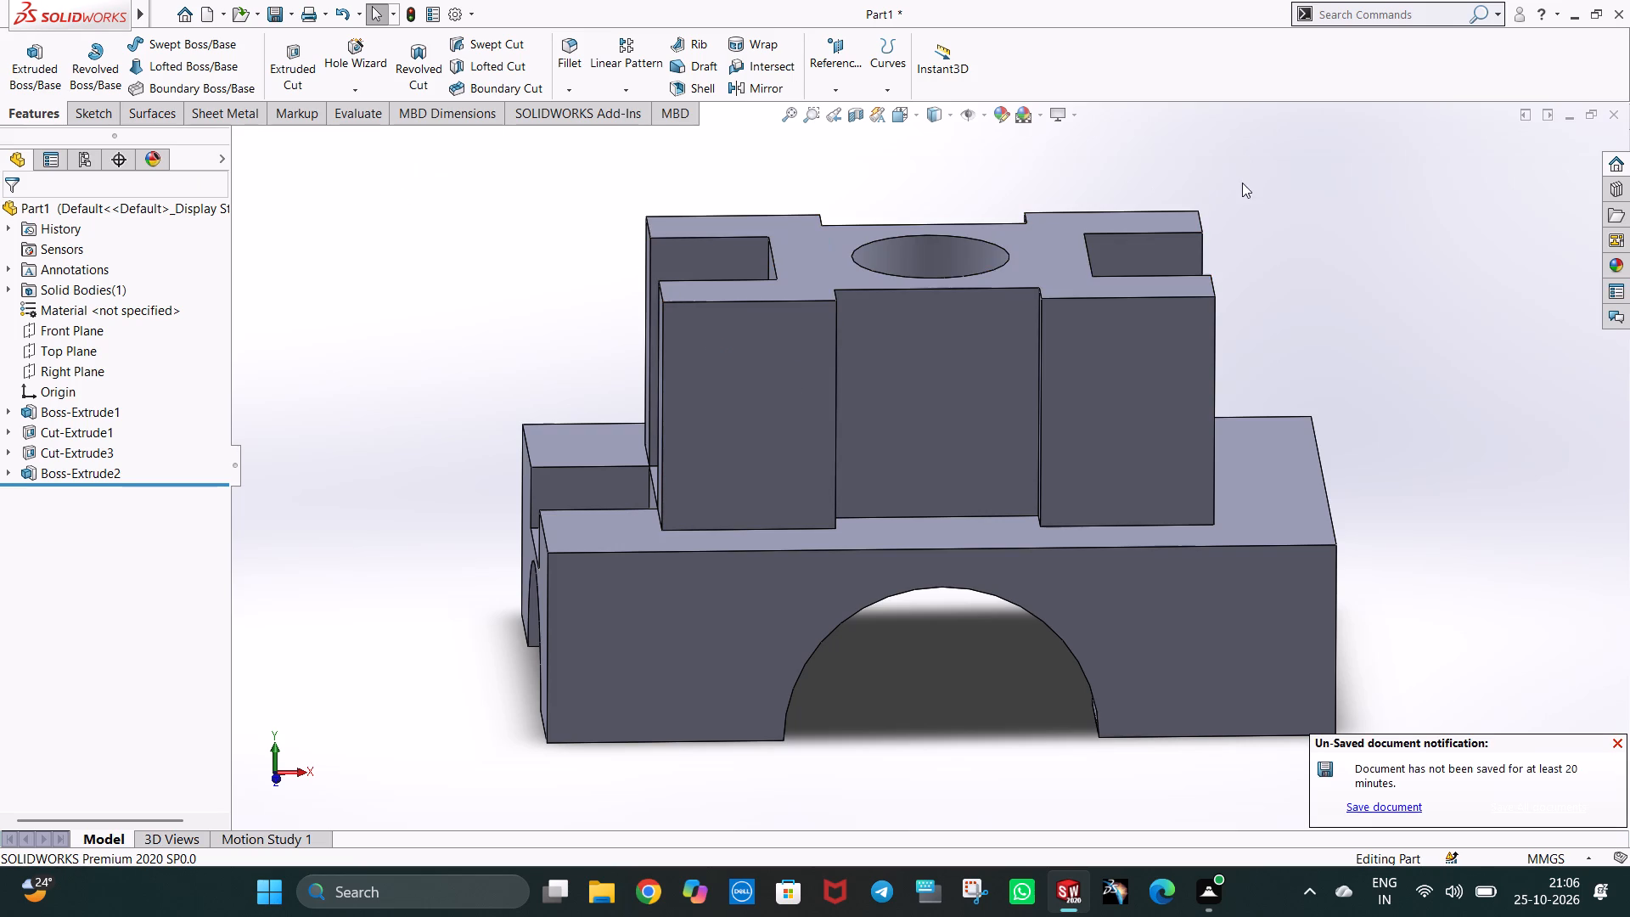
Save the block part document.
key(ctrl+s)
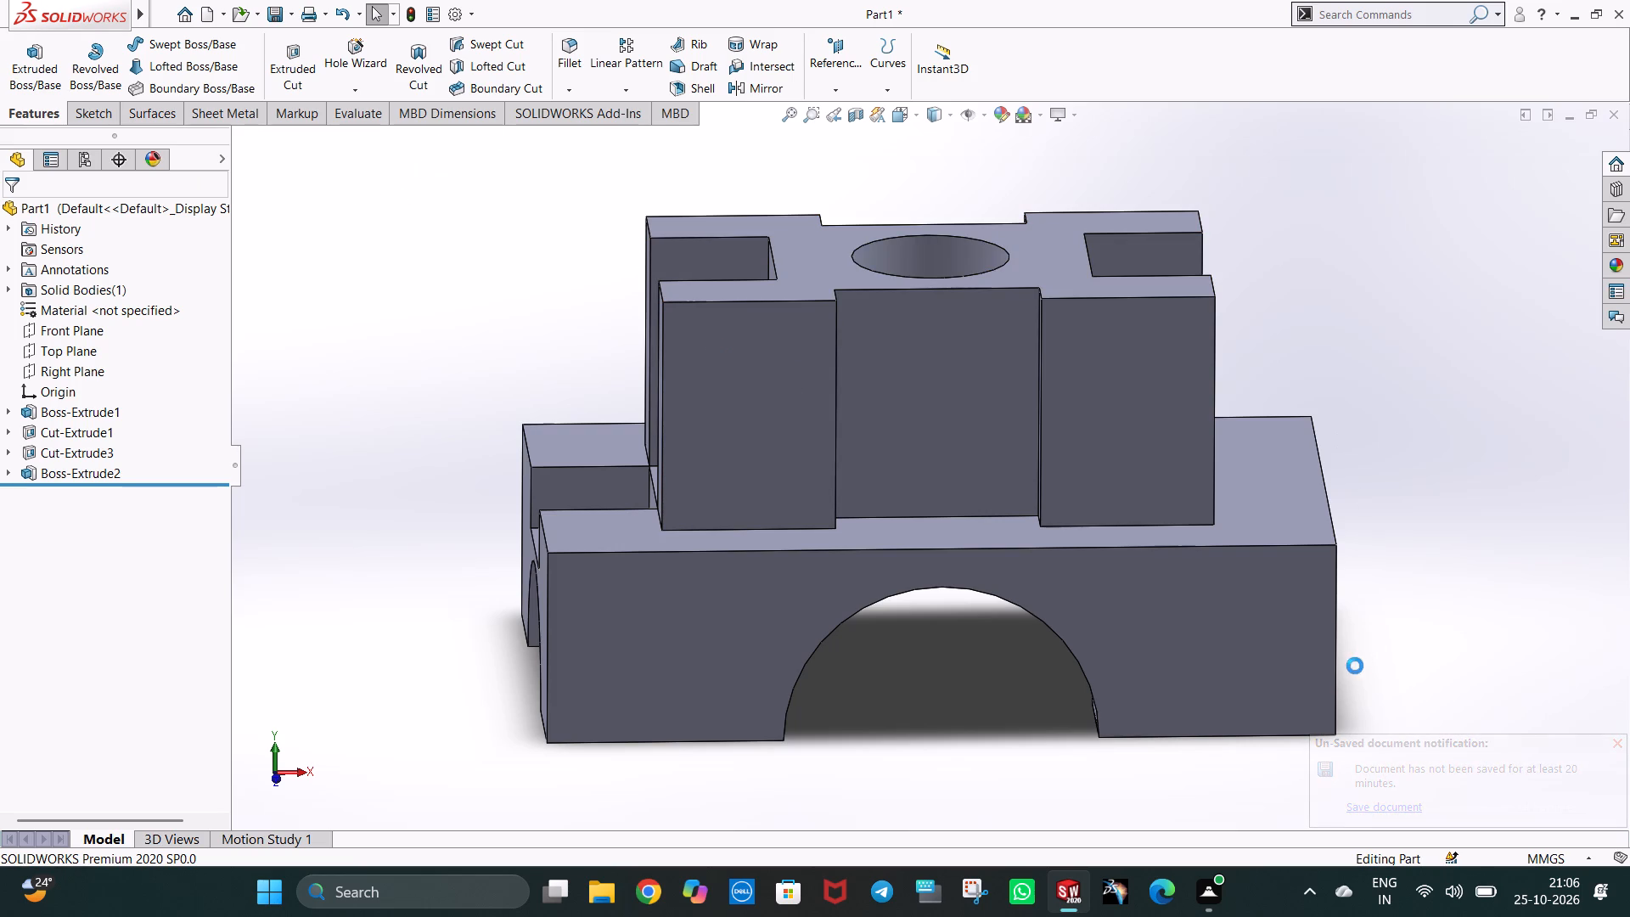
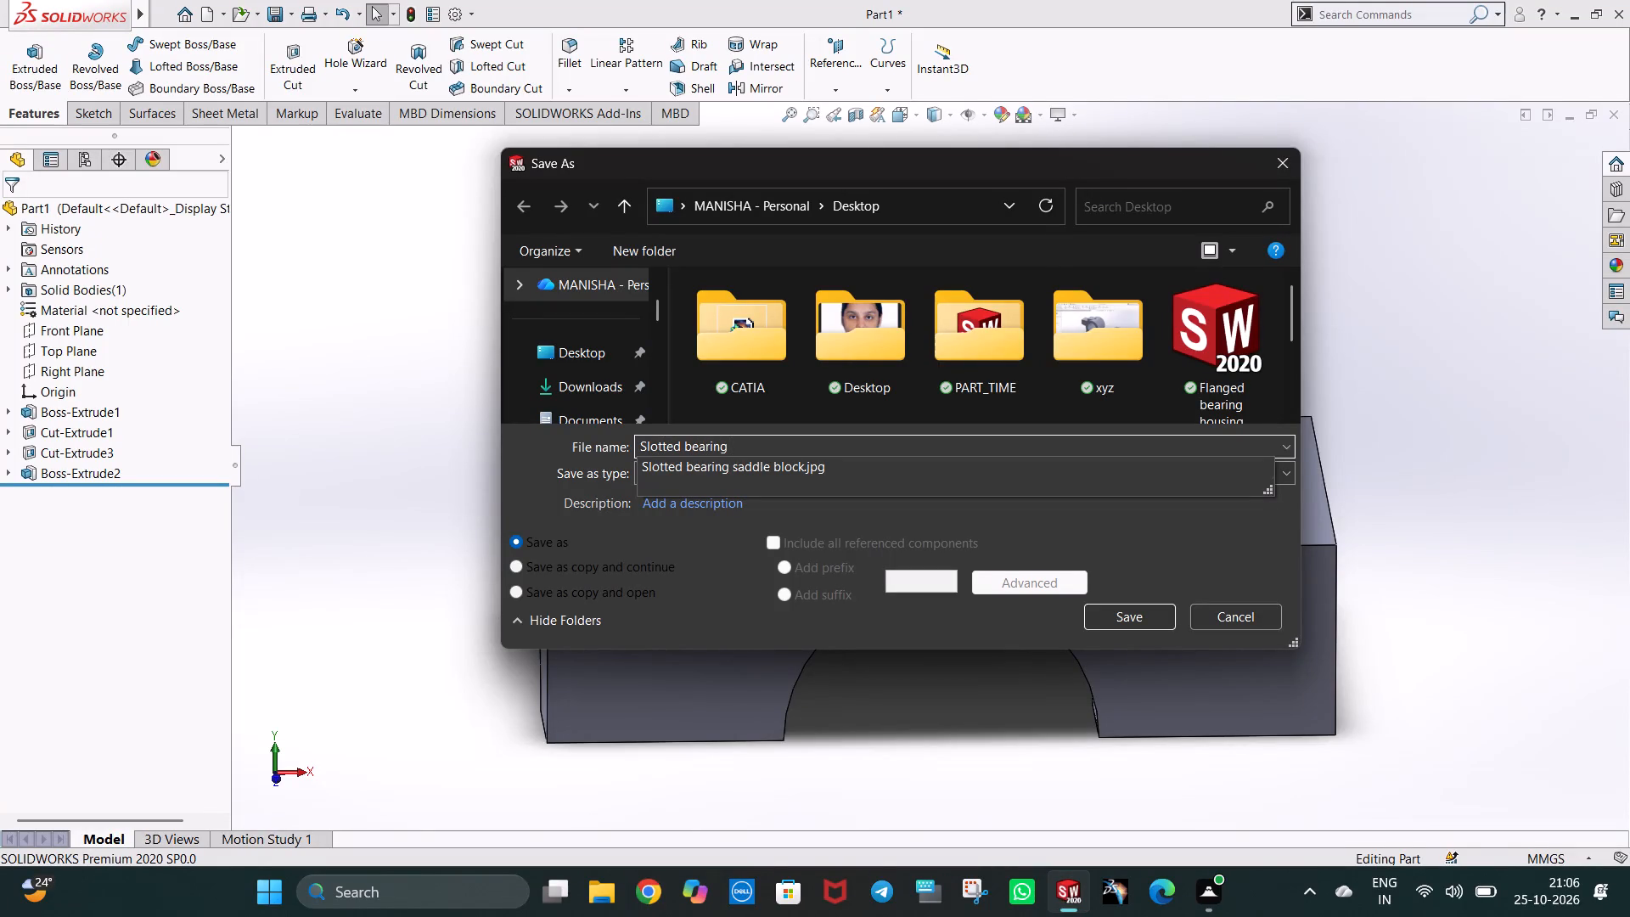
Save the part on the Desktop under the name Slotted bearing saddle block.
text(saddle block)
click(586, 352)
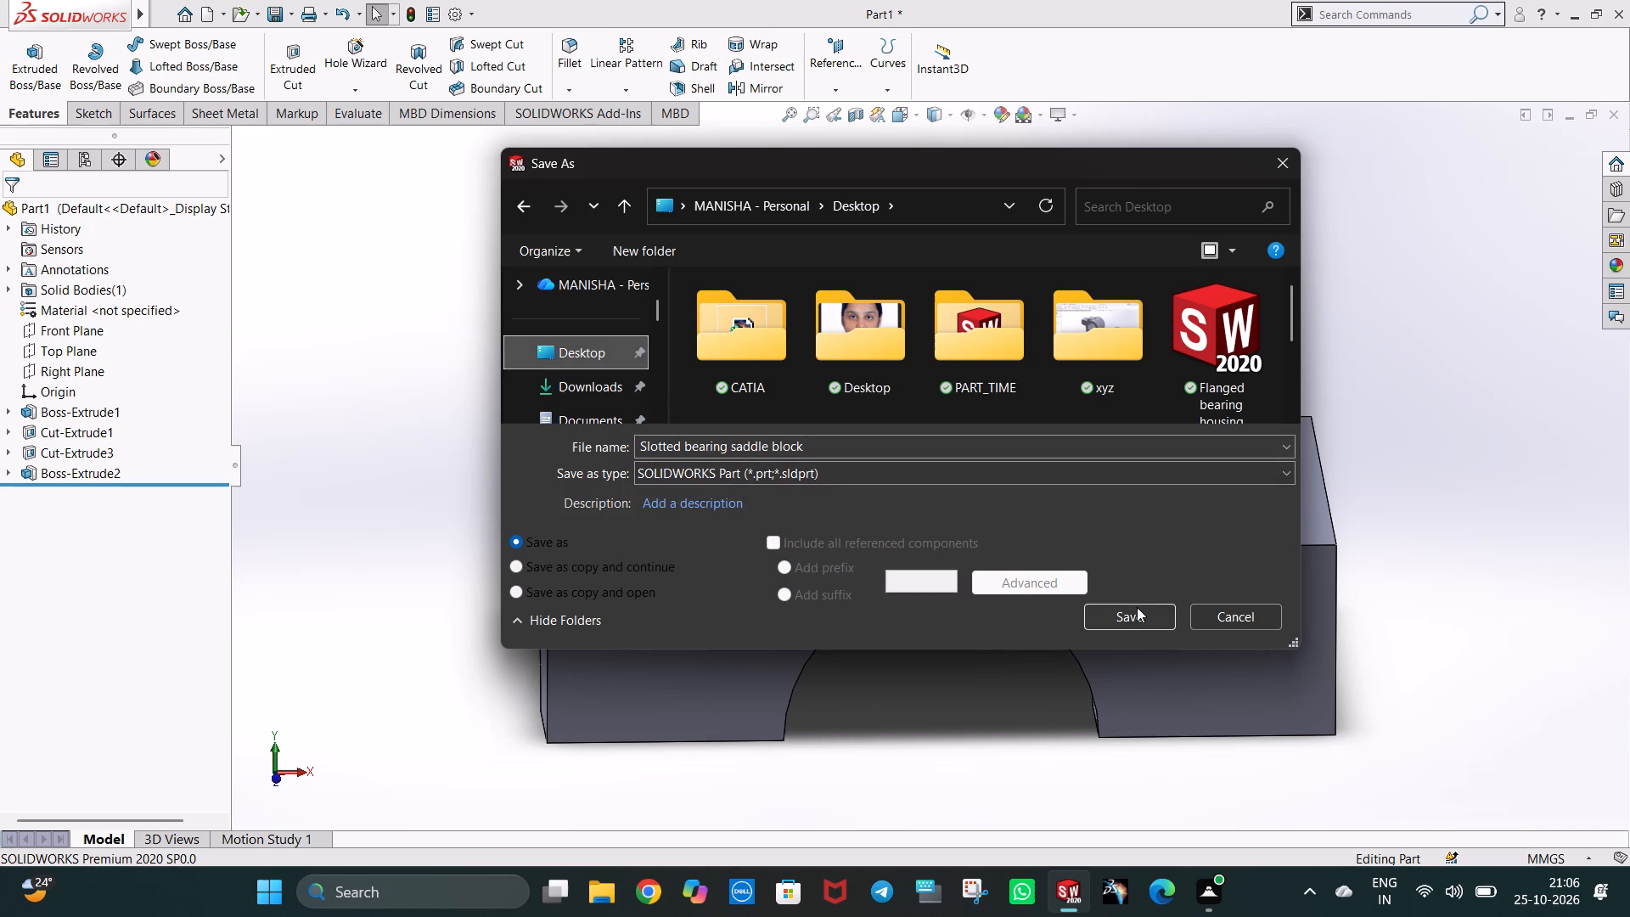
click(1135, 611)
Sketch a closed 20 by 30 mm rectangle from lines on the inner face of the boss's recess above the end slot.
middle_drag(1326, 521, 1377, 515)
key(ctrl+3)
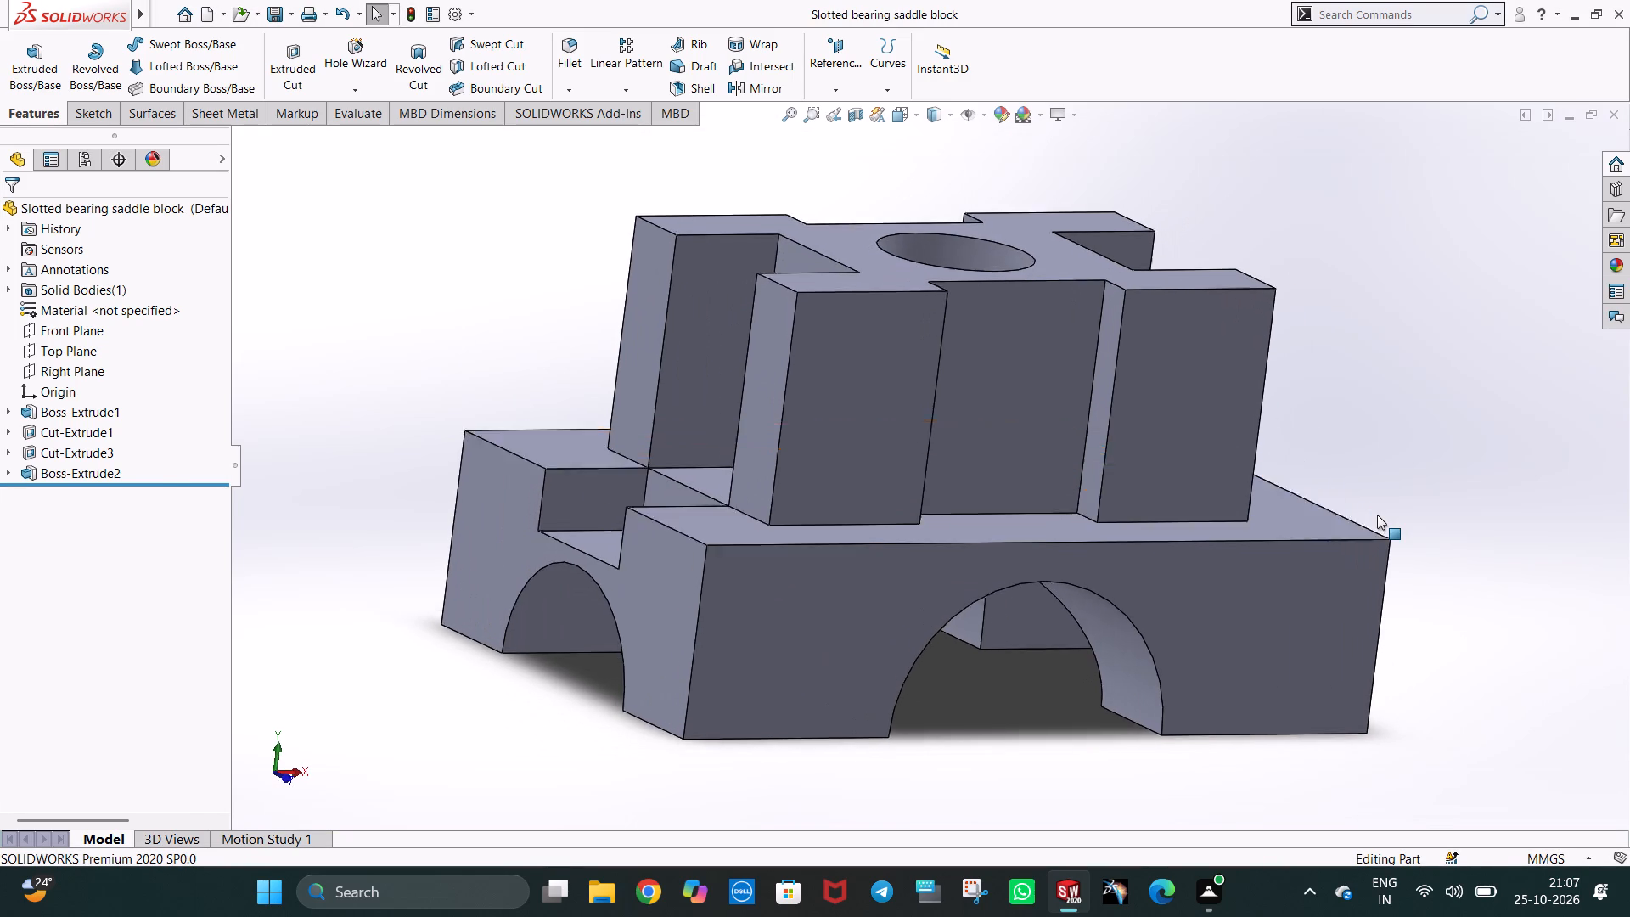
right_click(939, 329)
click(976, 312)
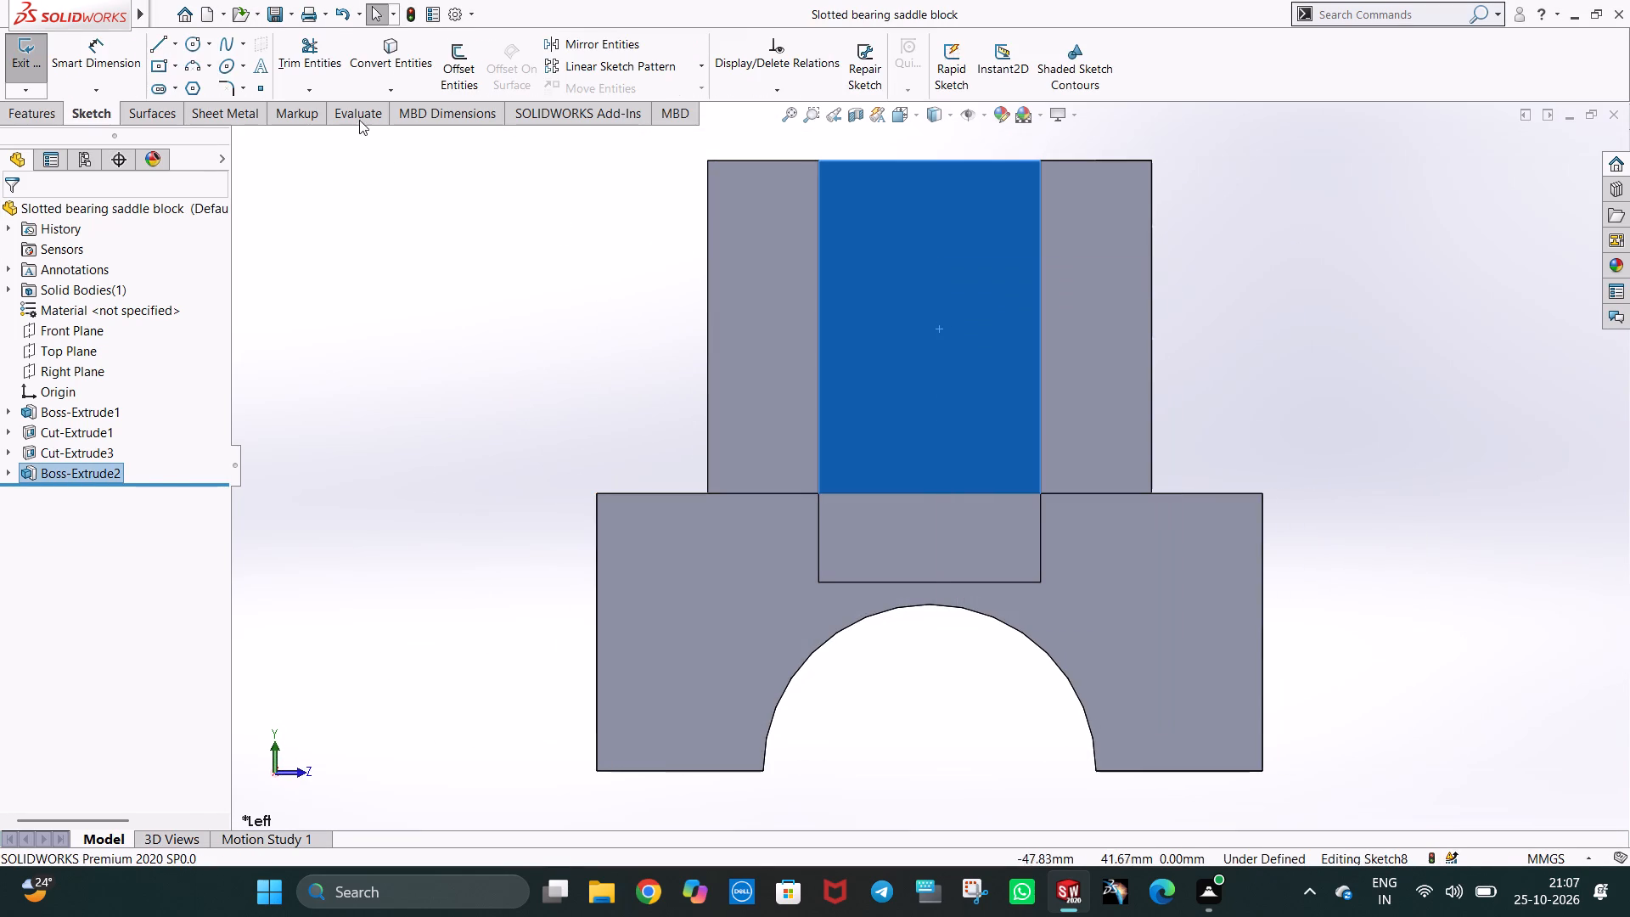
click(151, 45)
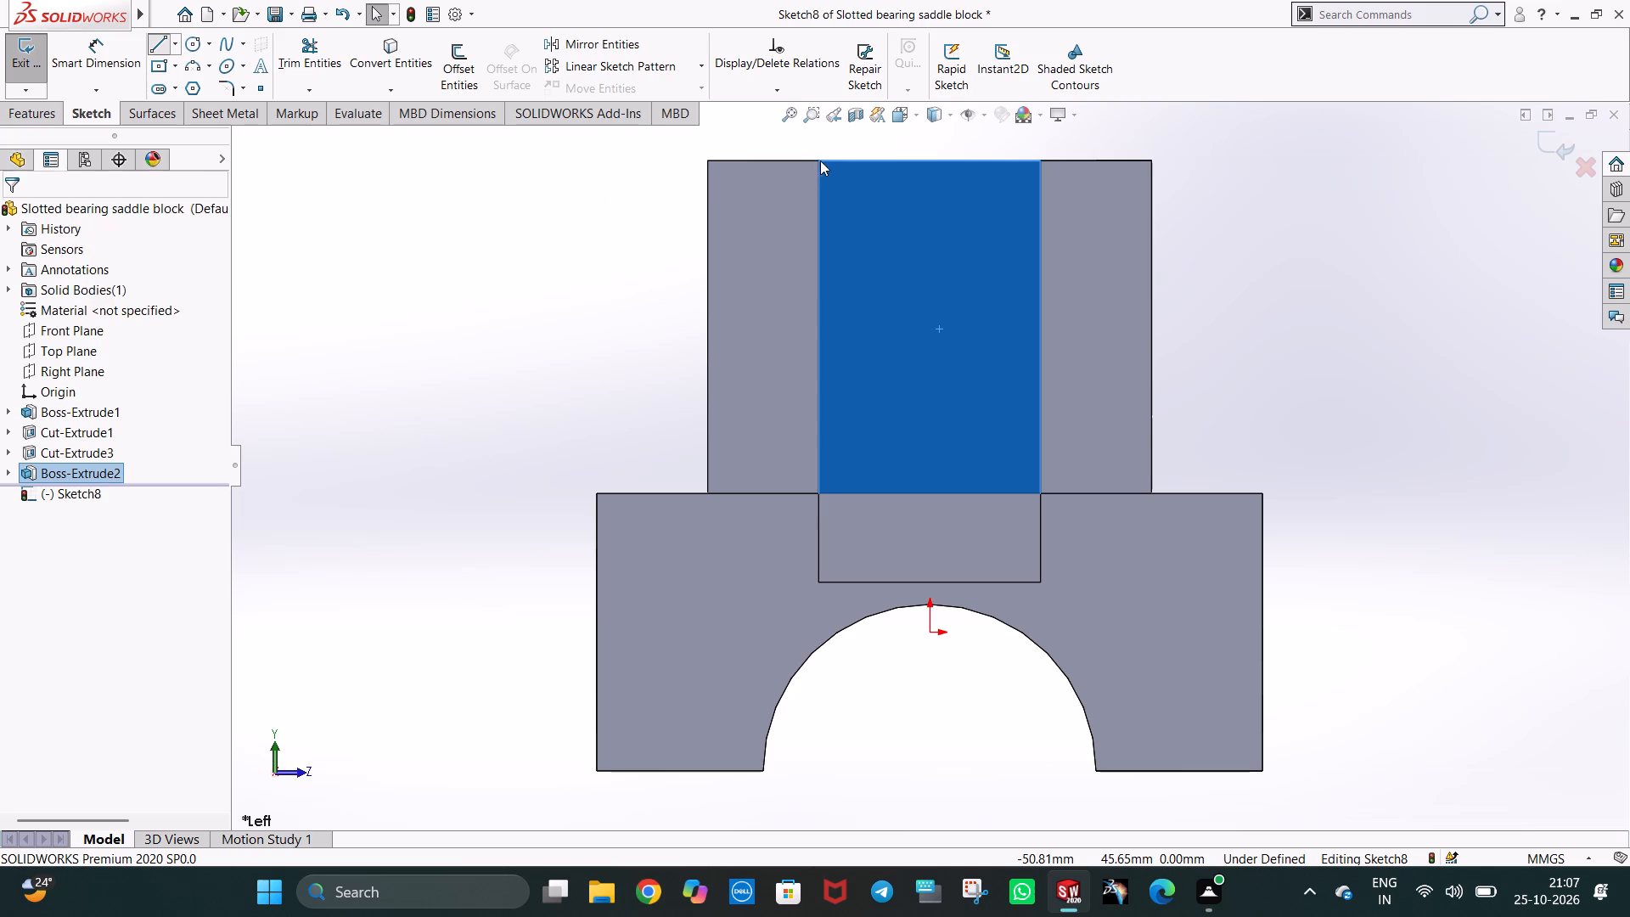
click(818, 161)
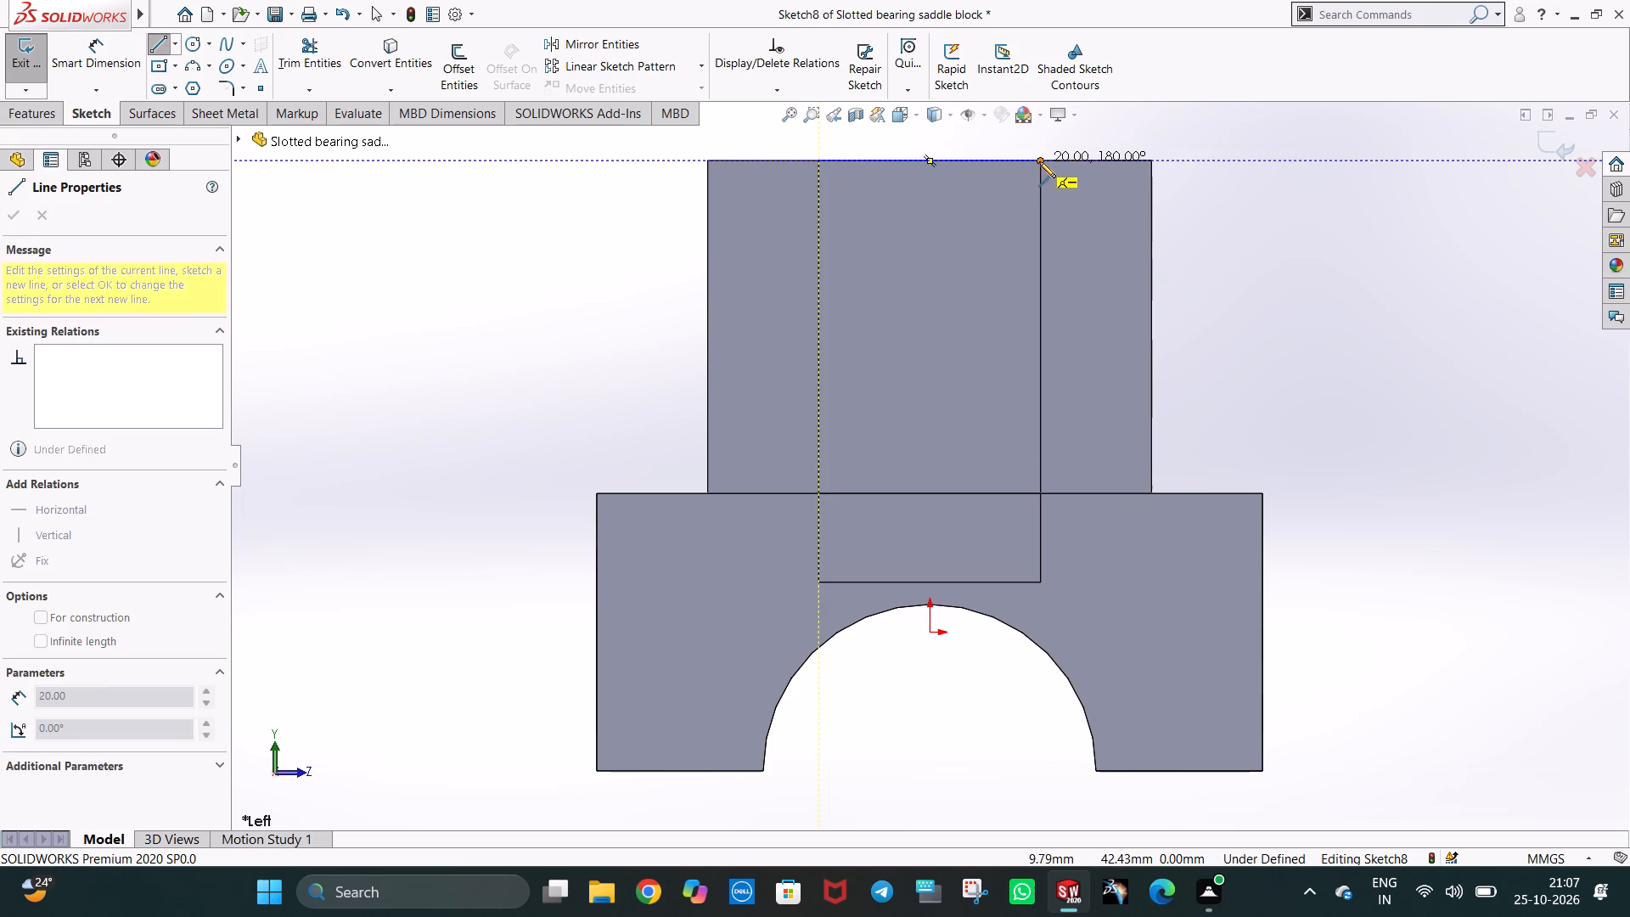
click(1039, 161)
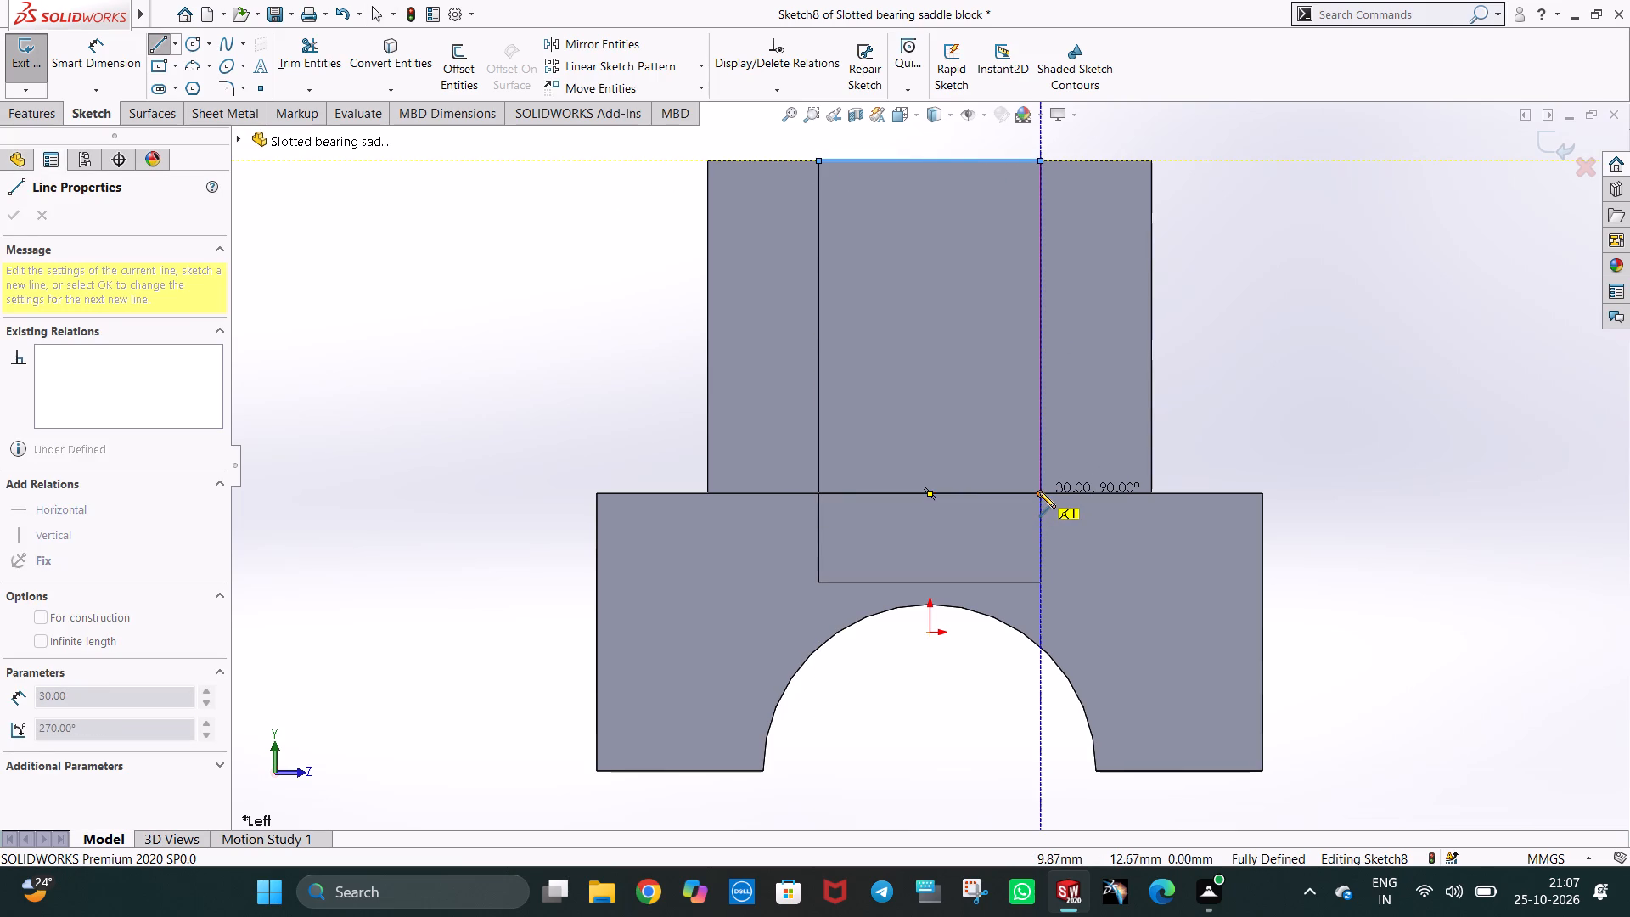
click(1039, 492)
click(819, 493)
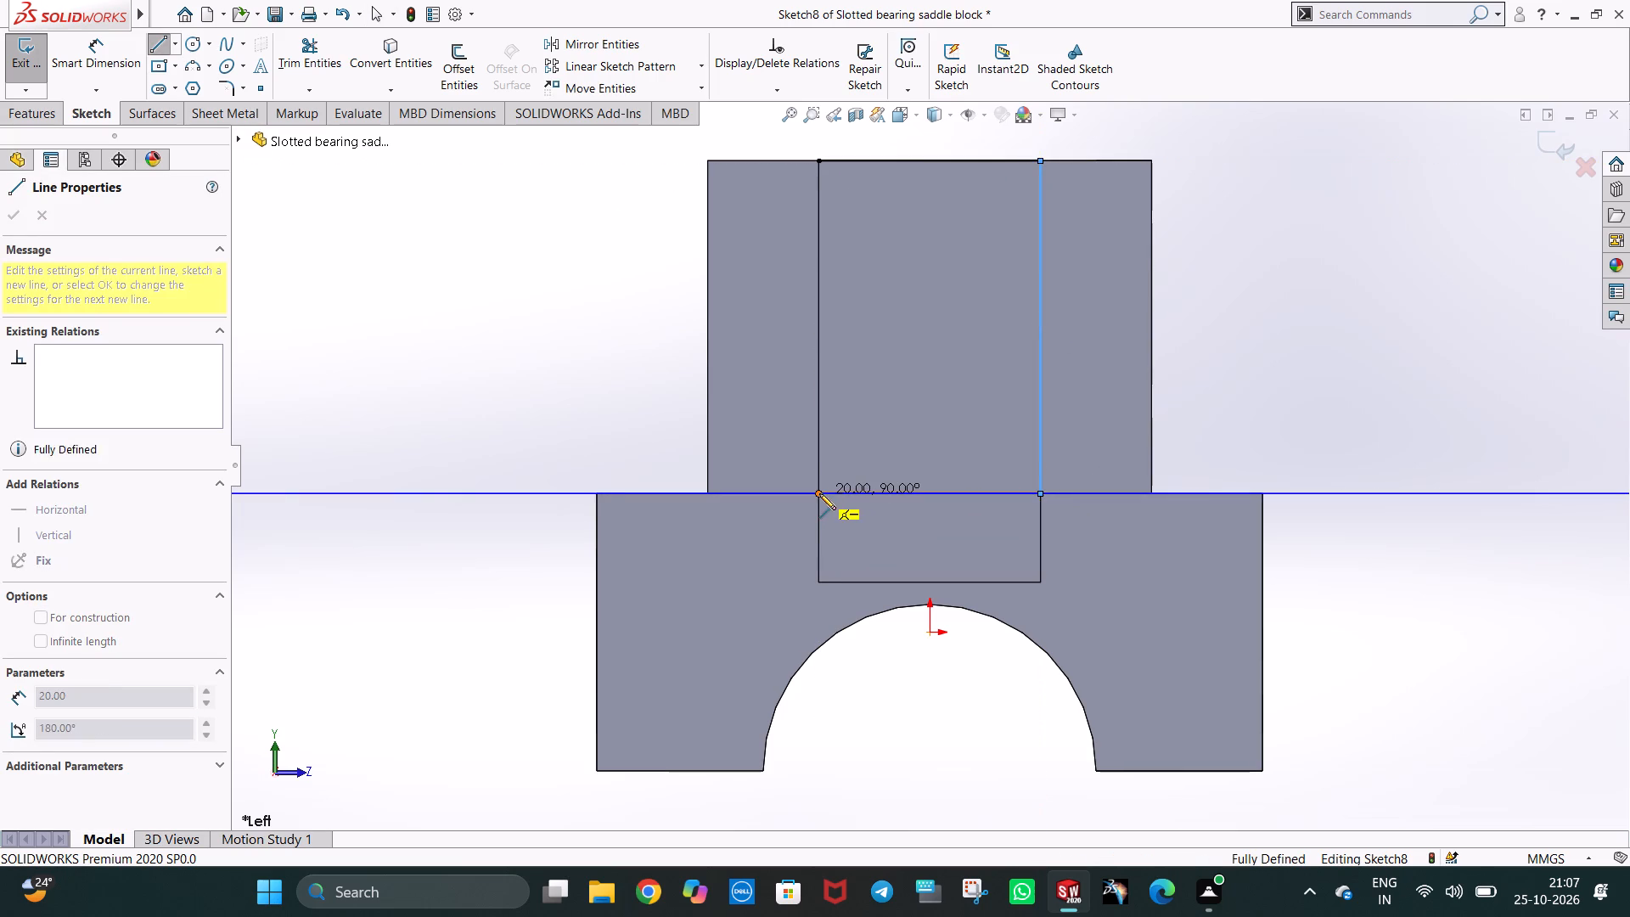
click(819, 161)
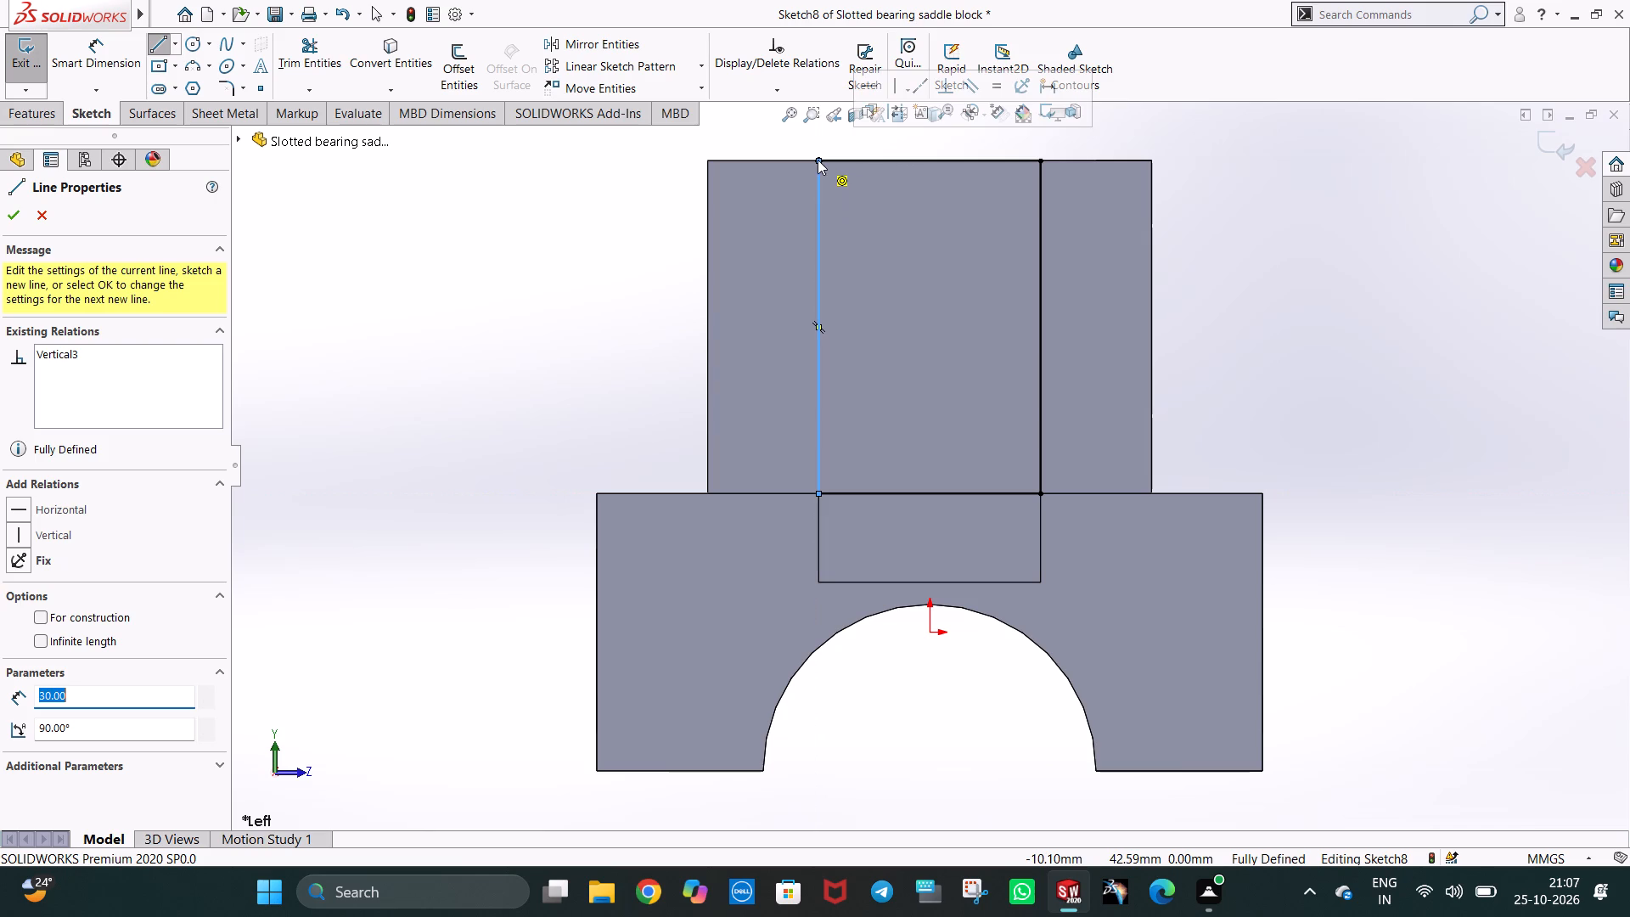
key(Escape)
key(Escape)
key(Escape)
Extrude the recess rectangle as a blind boss 15 mm outward, merged with the body, to fill the recess.
click(37, 108)
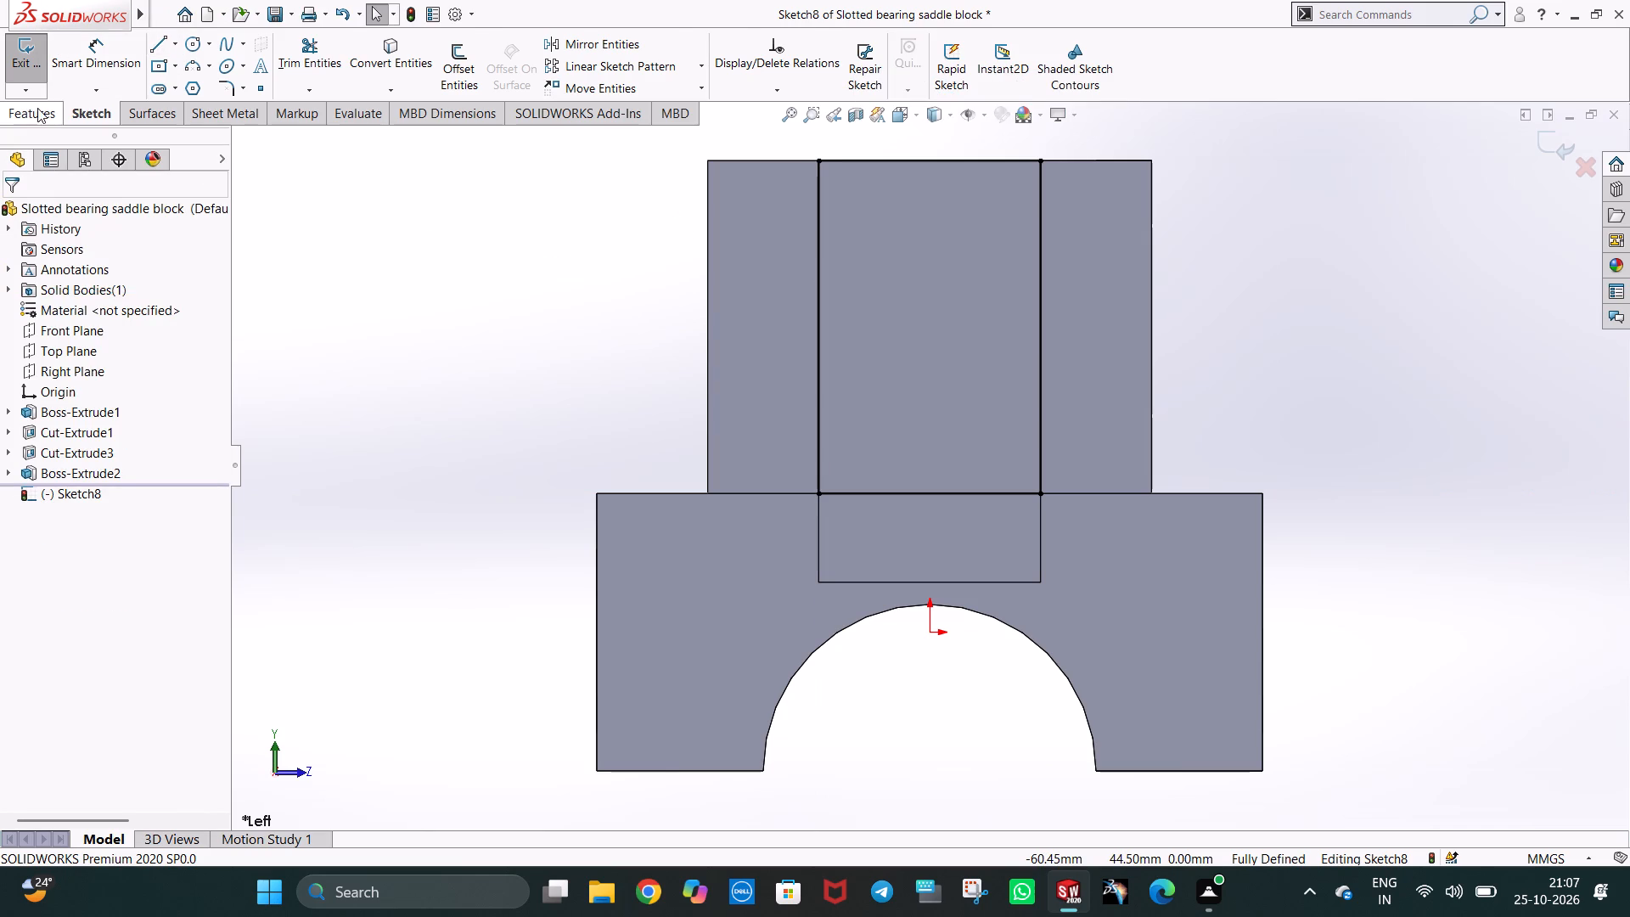
click(40, 77)
middle_drag(1138, 387, 1137, 389)
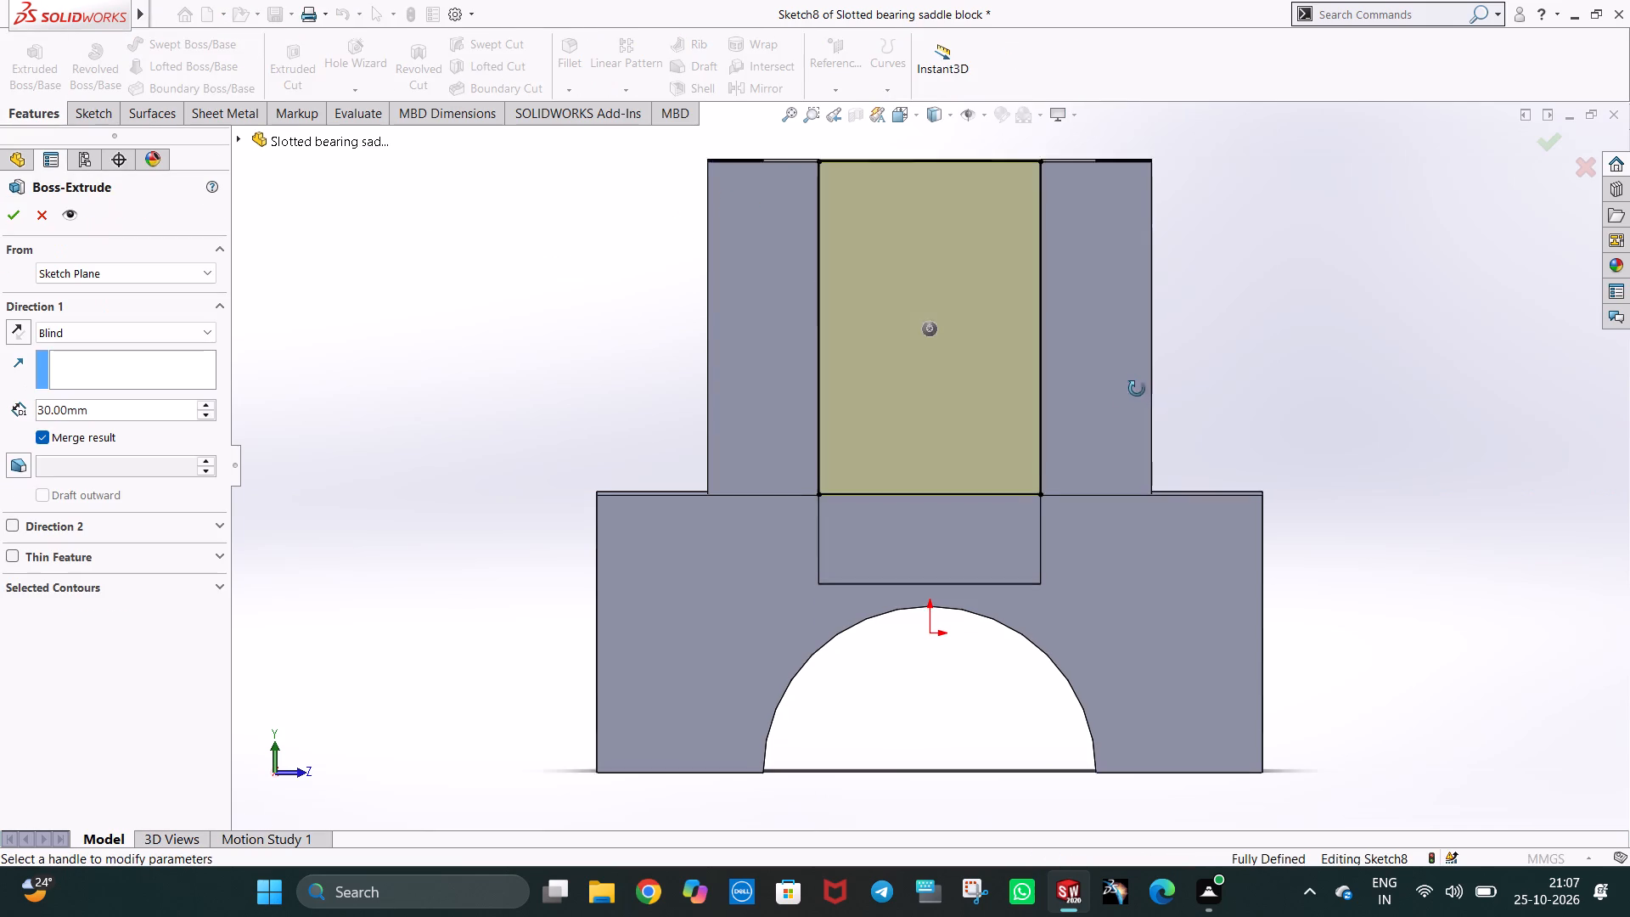
middle_drag(1137, 389, 1055, 502)
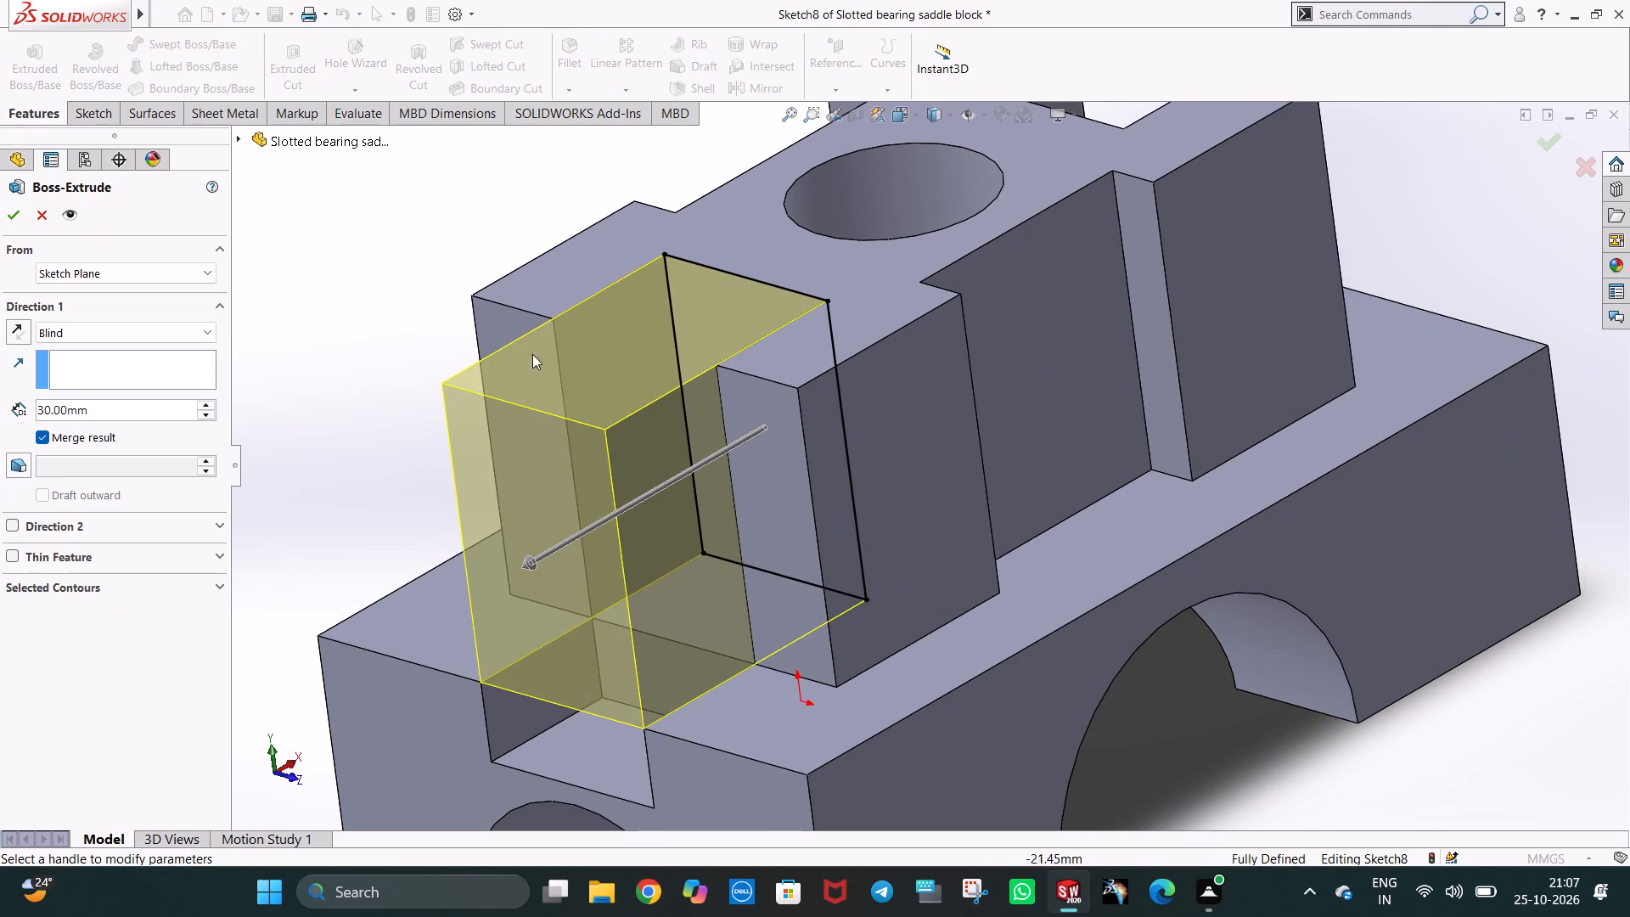
drag(126, 410, 79, 413)
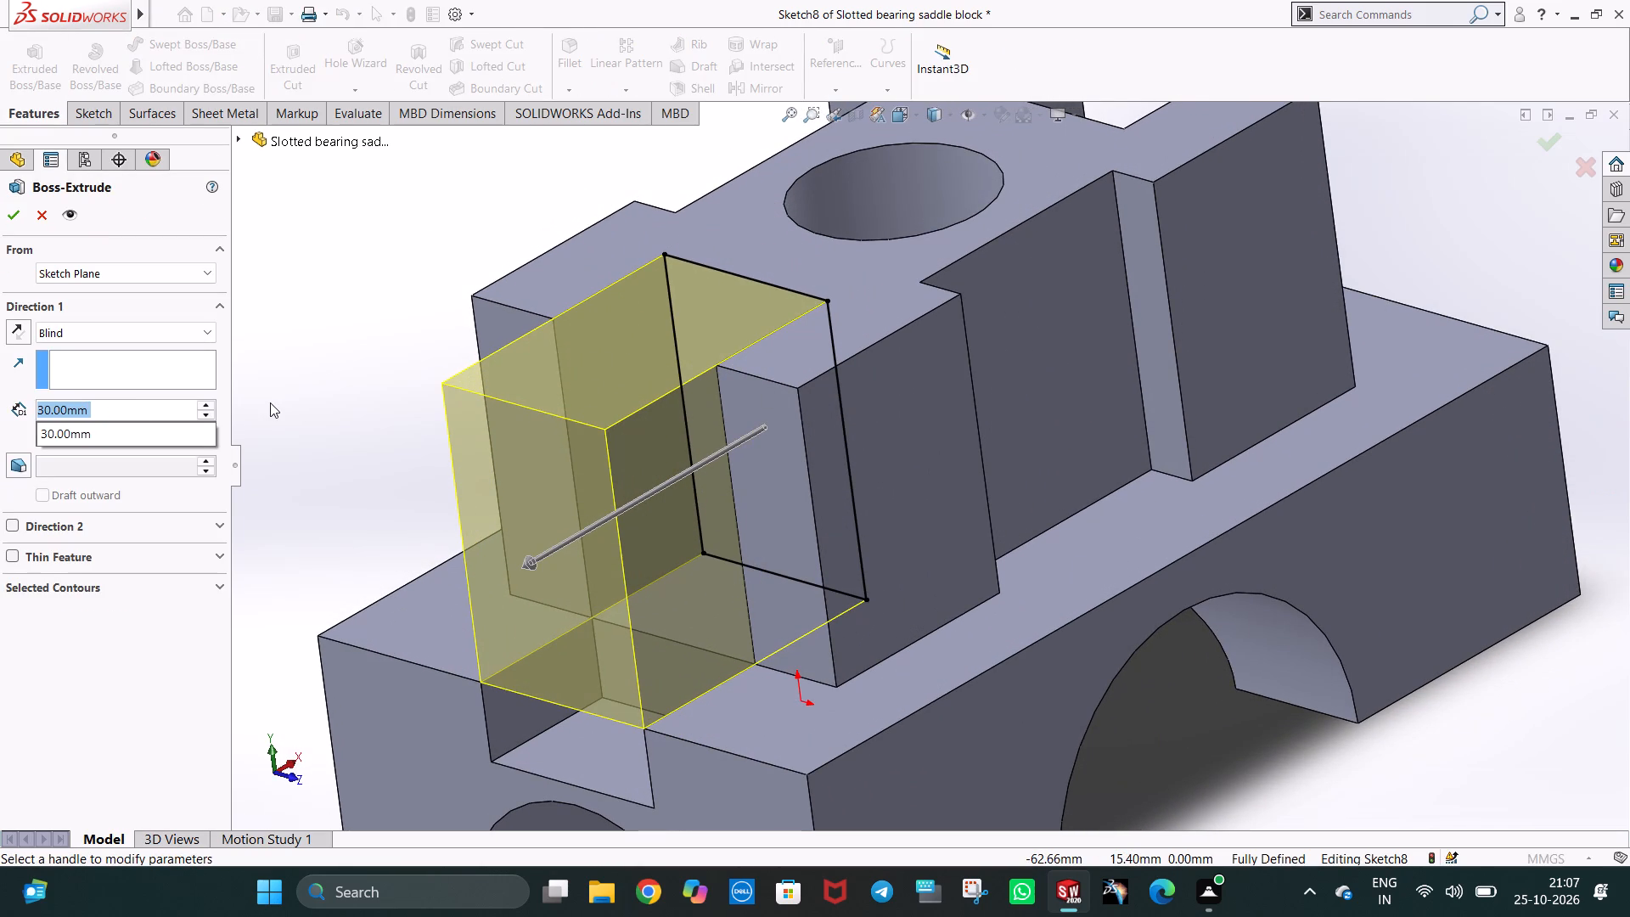
key(1)
key(5)
key(Return)
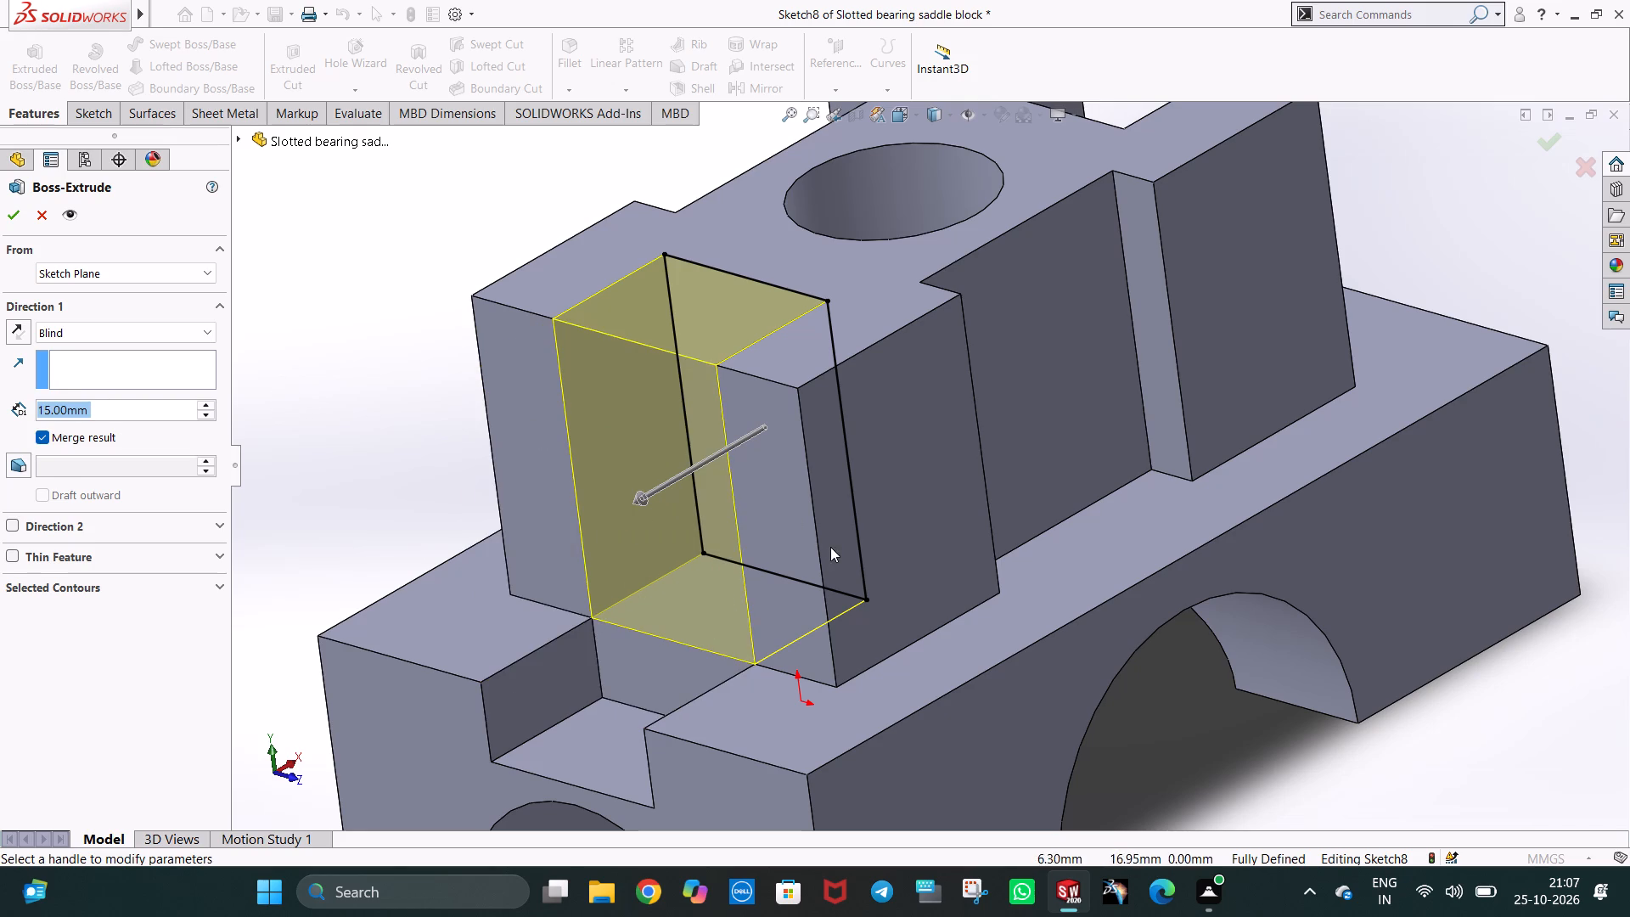
middle_drag(830, 547, 795, 700)
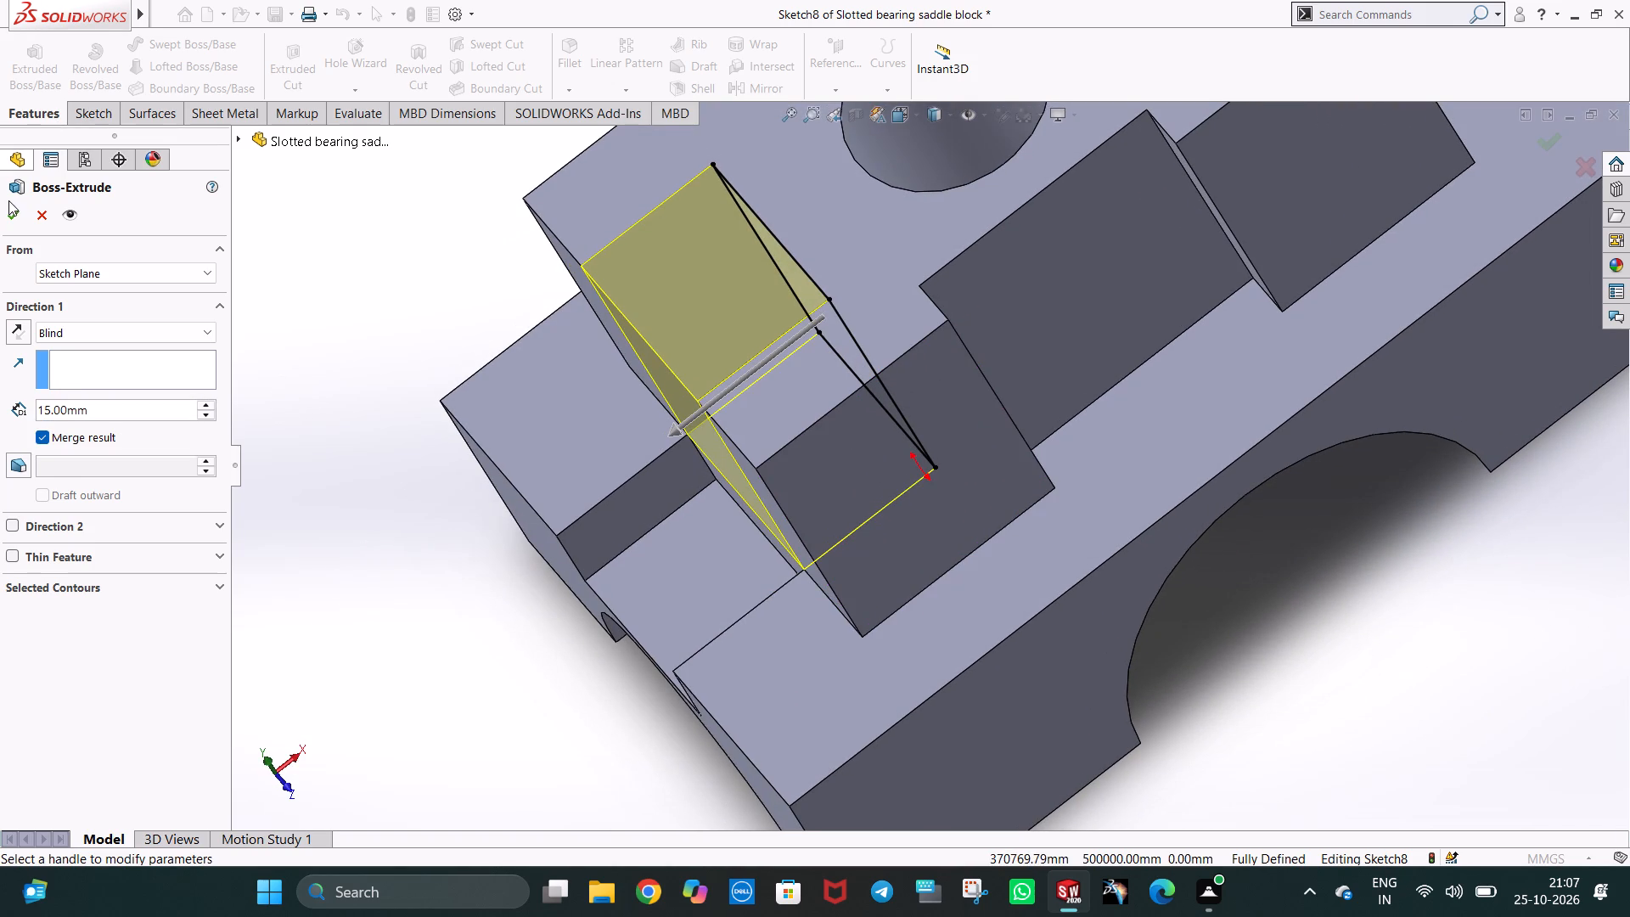
click(17, 211)
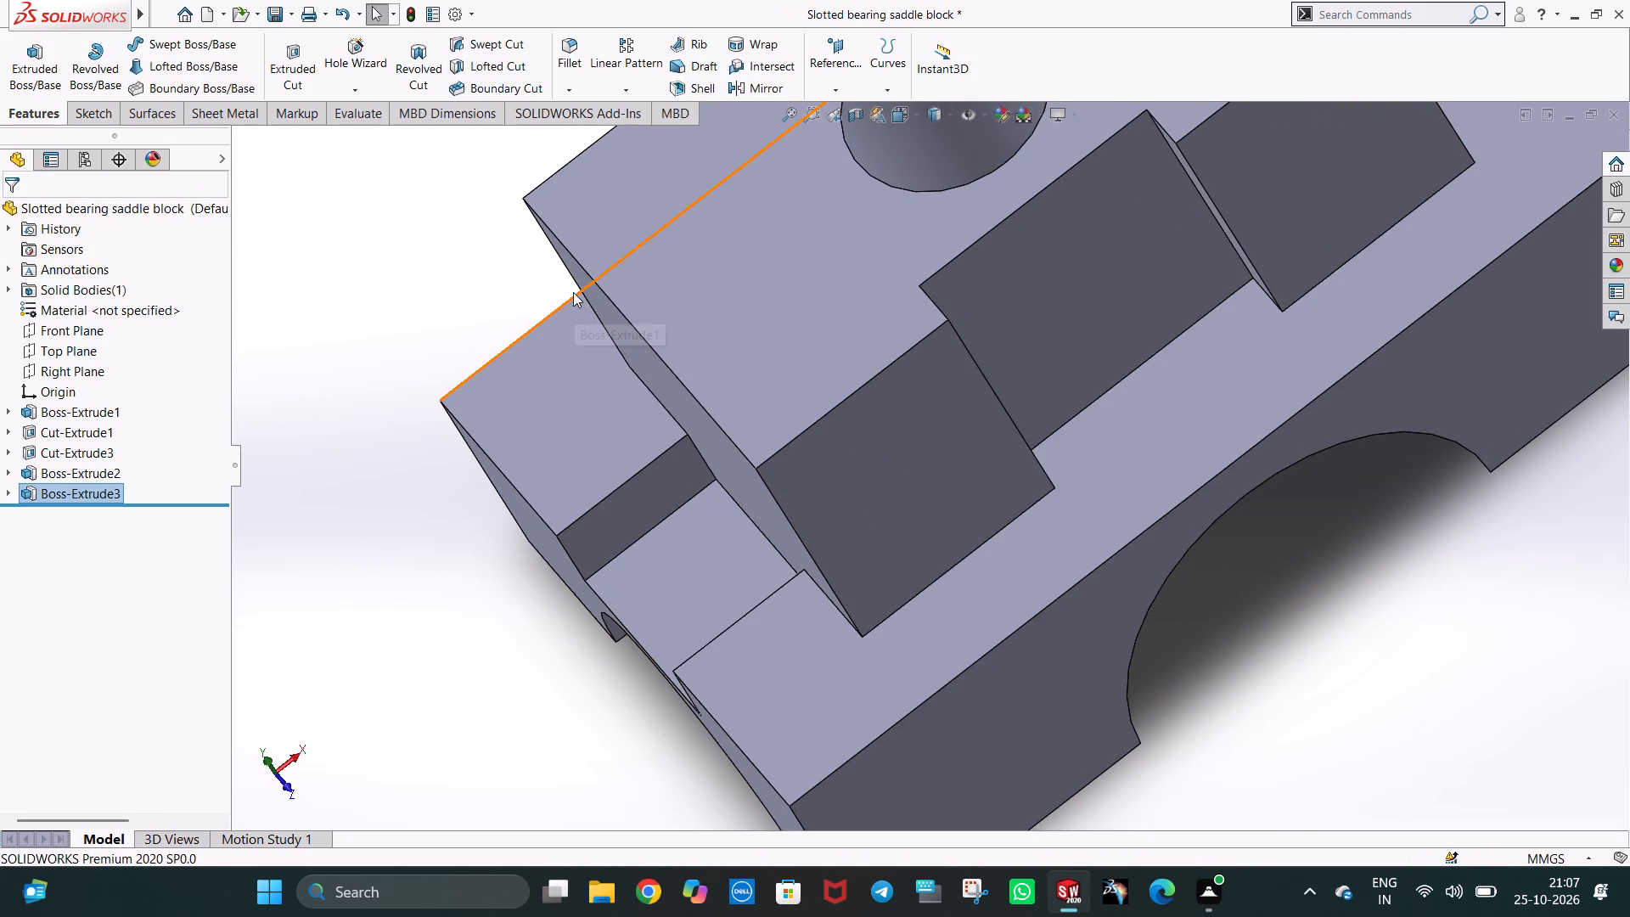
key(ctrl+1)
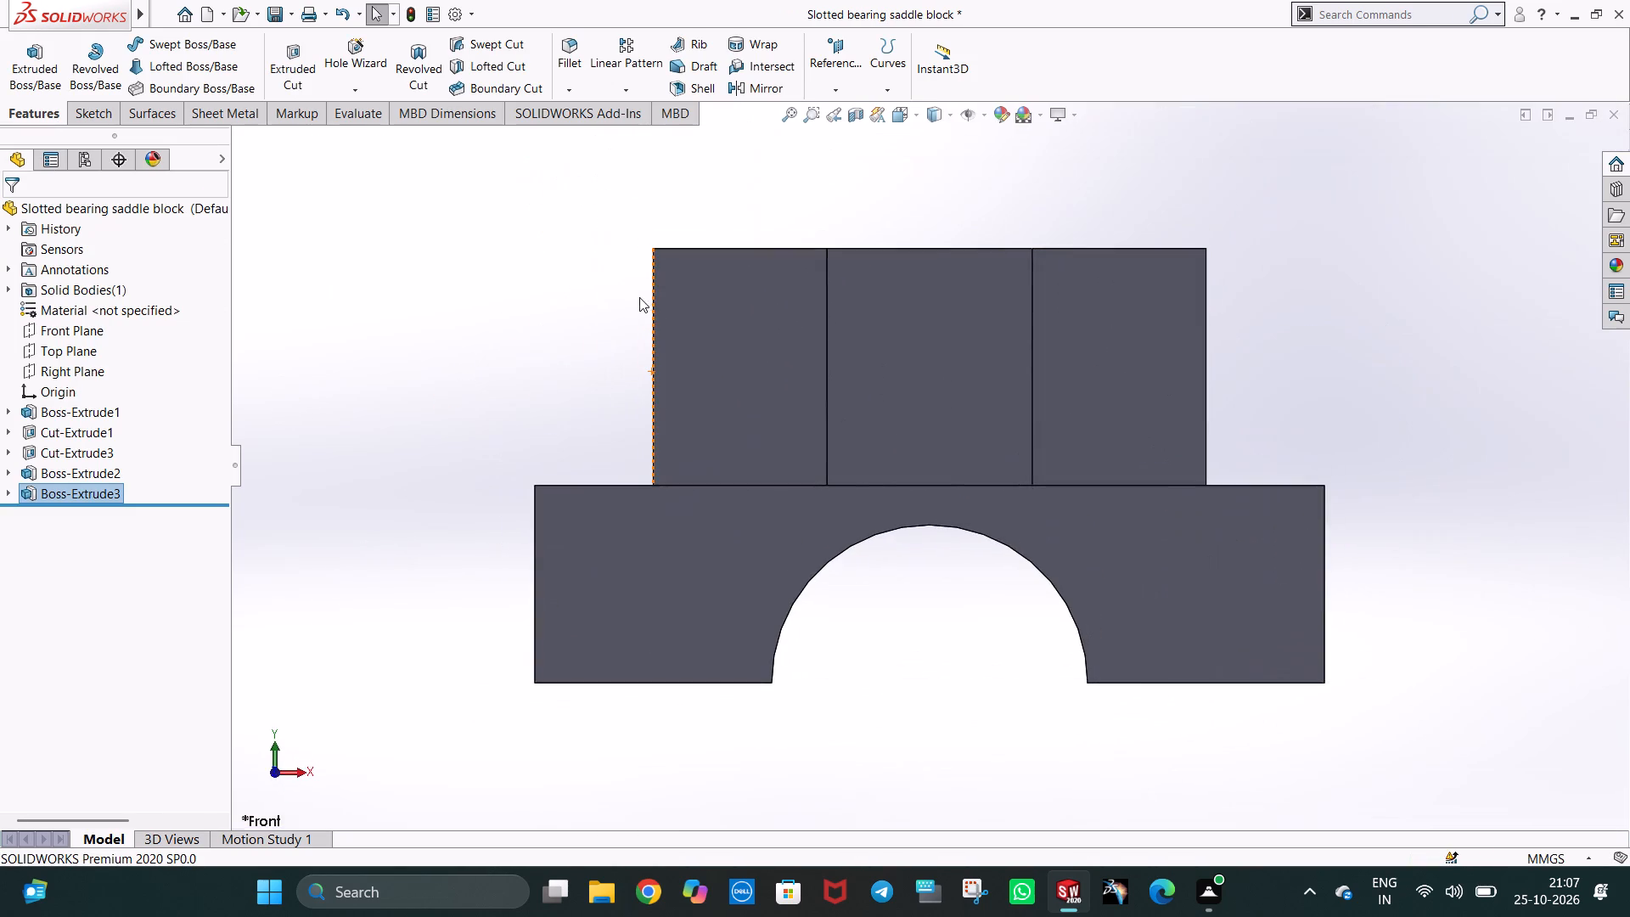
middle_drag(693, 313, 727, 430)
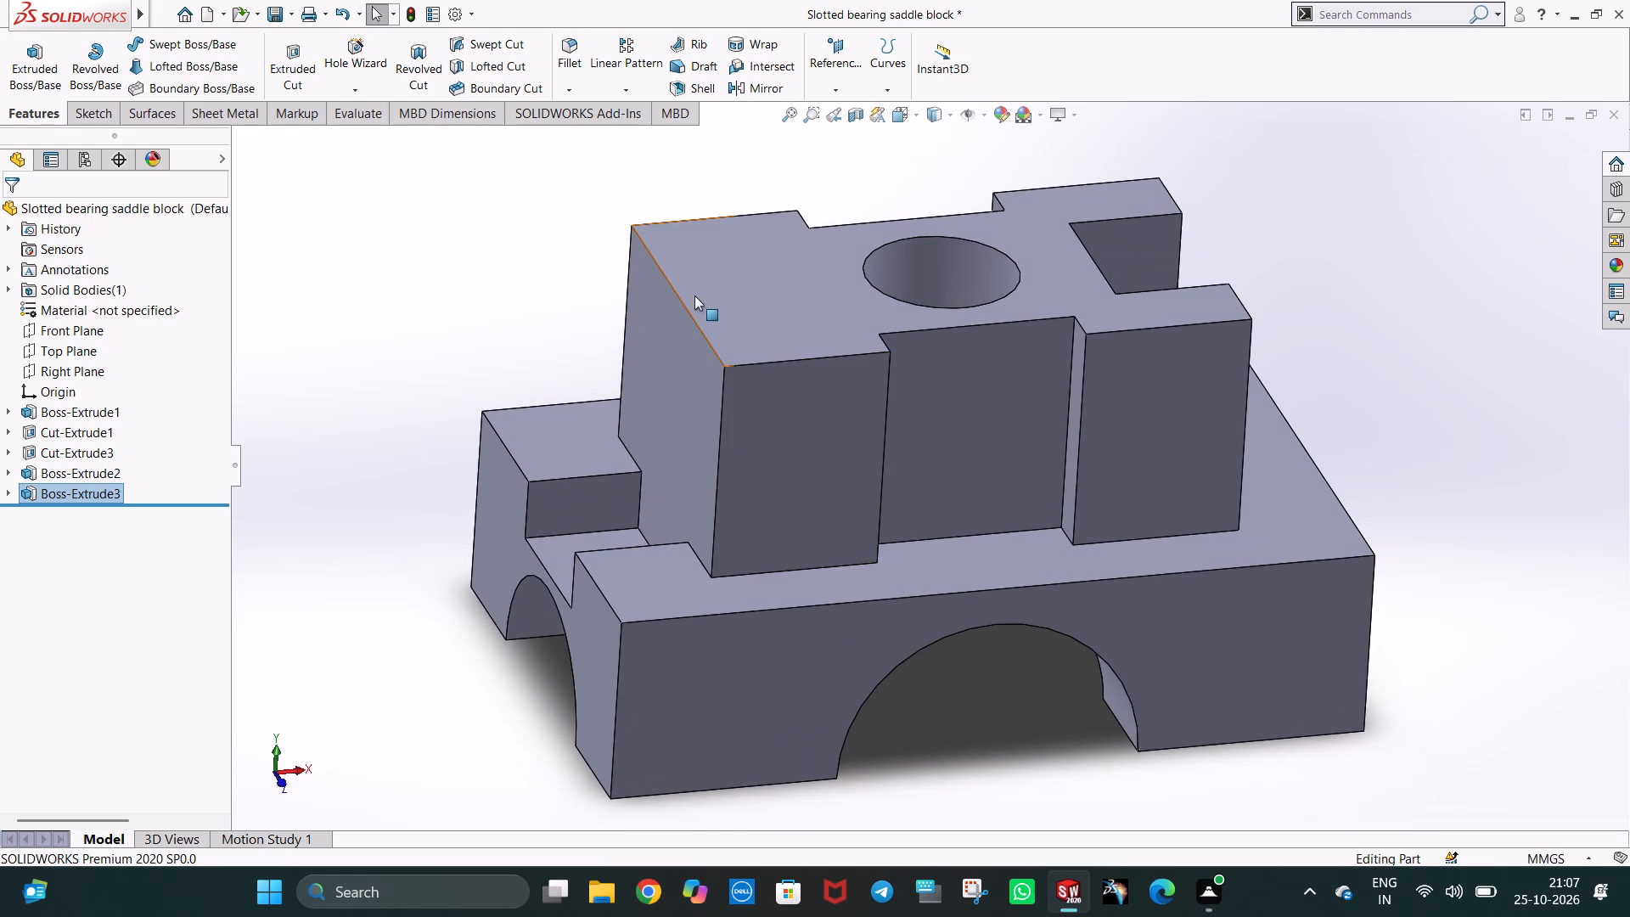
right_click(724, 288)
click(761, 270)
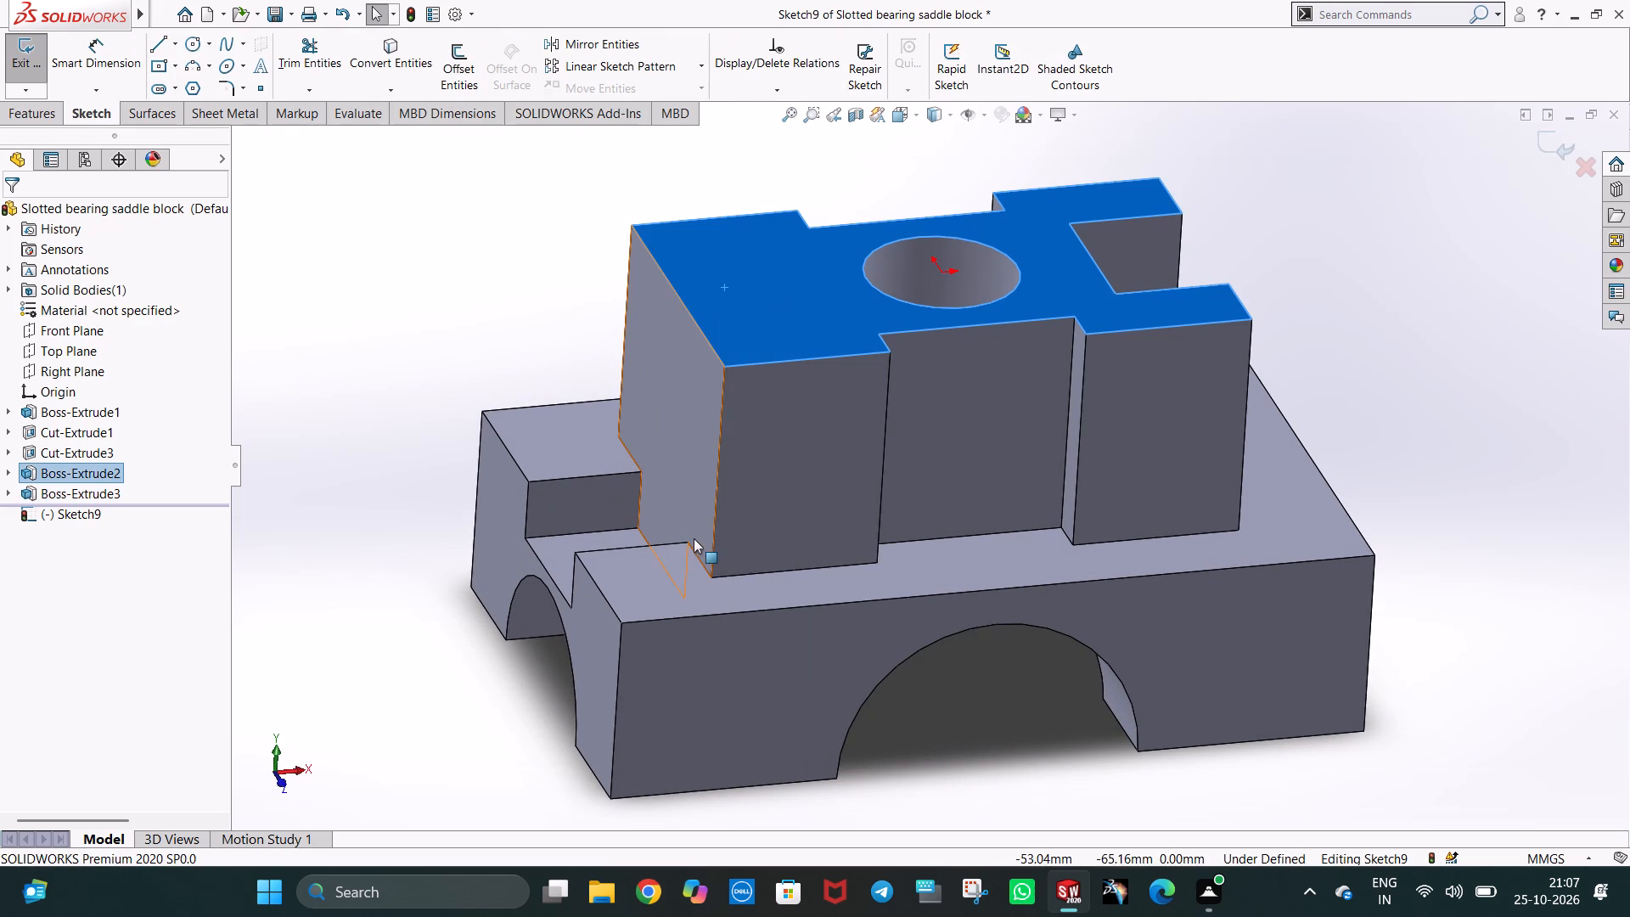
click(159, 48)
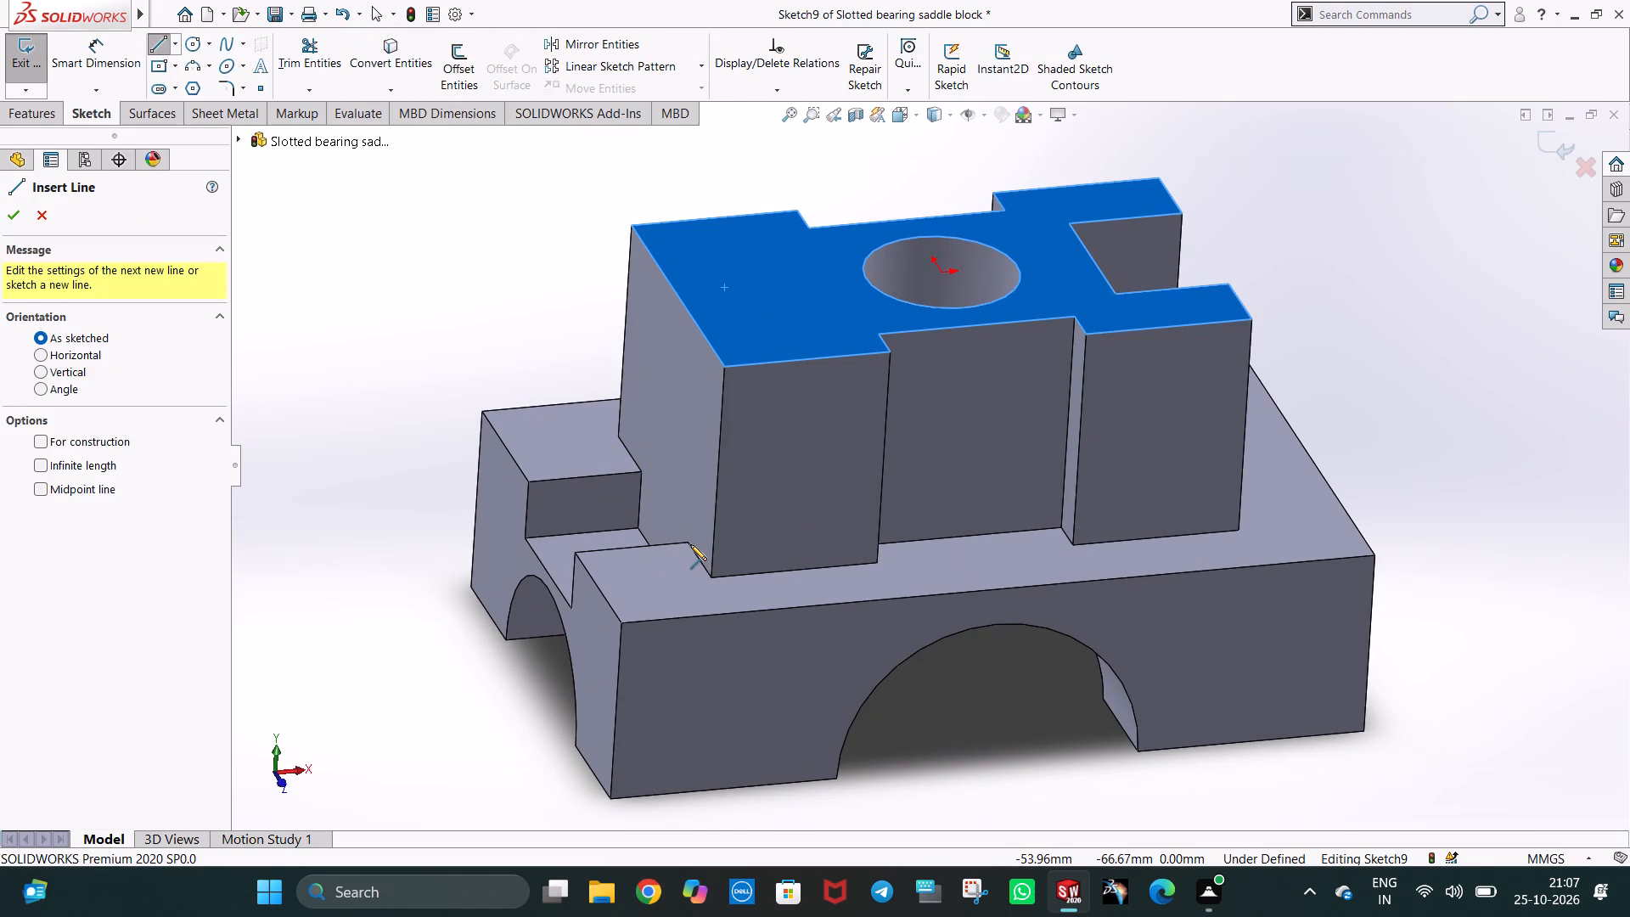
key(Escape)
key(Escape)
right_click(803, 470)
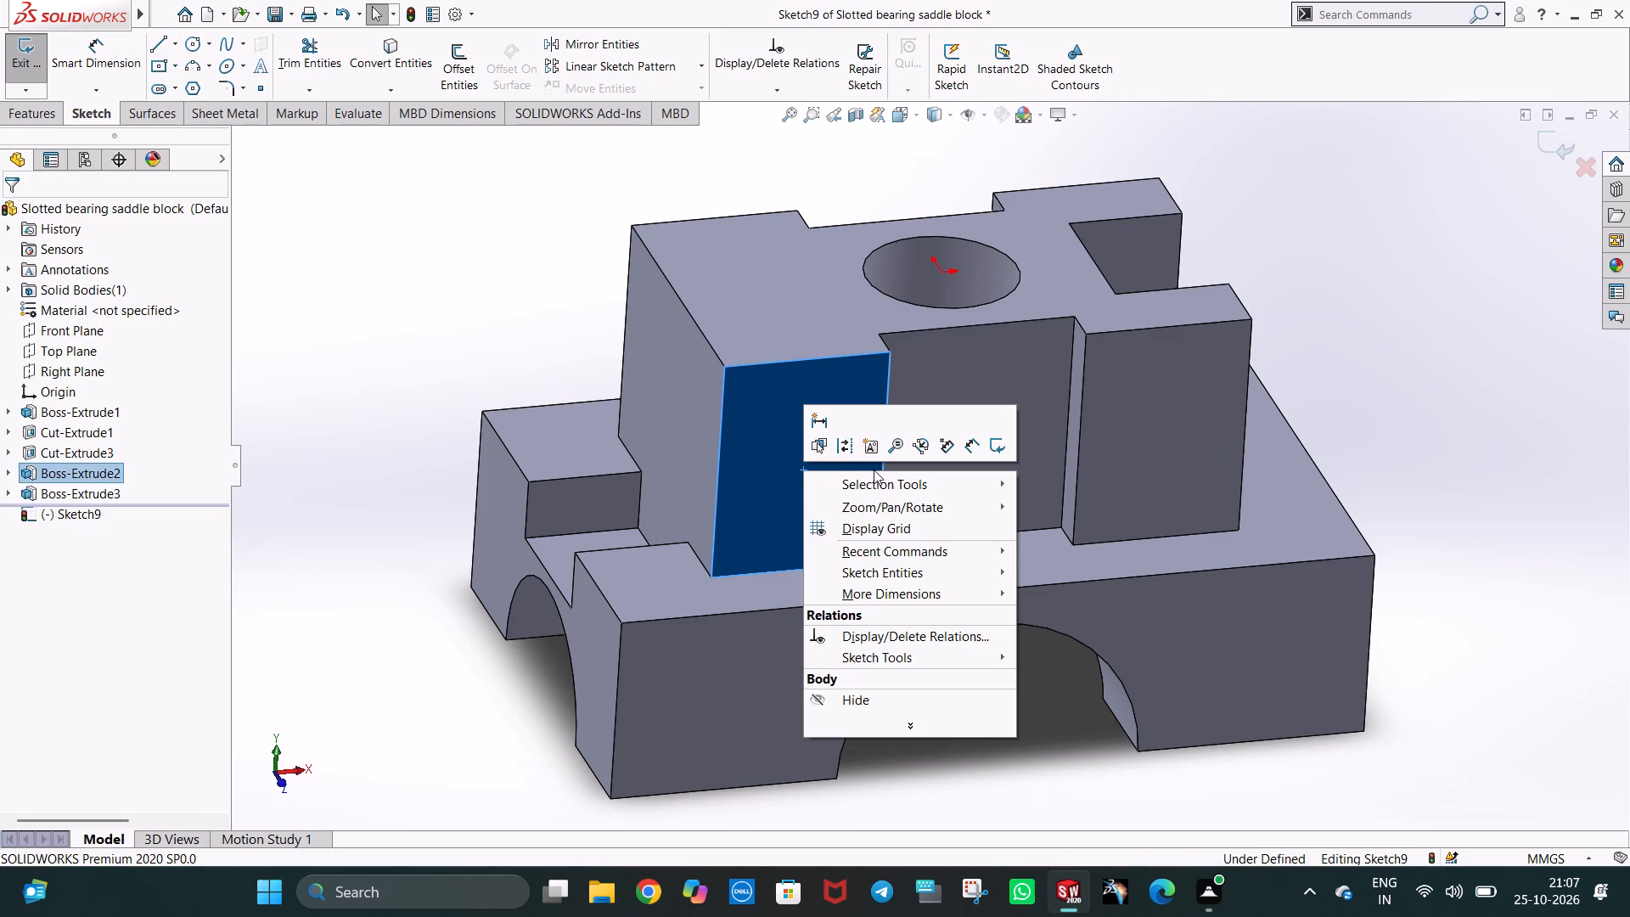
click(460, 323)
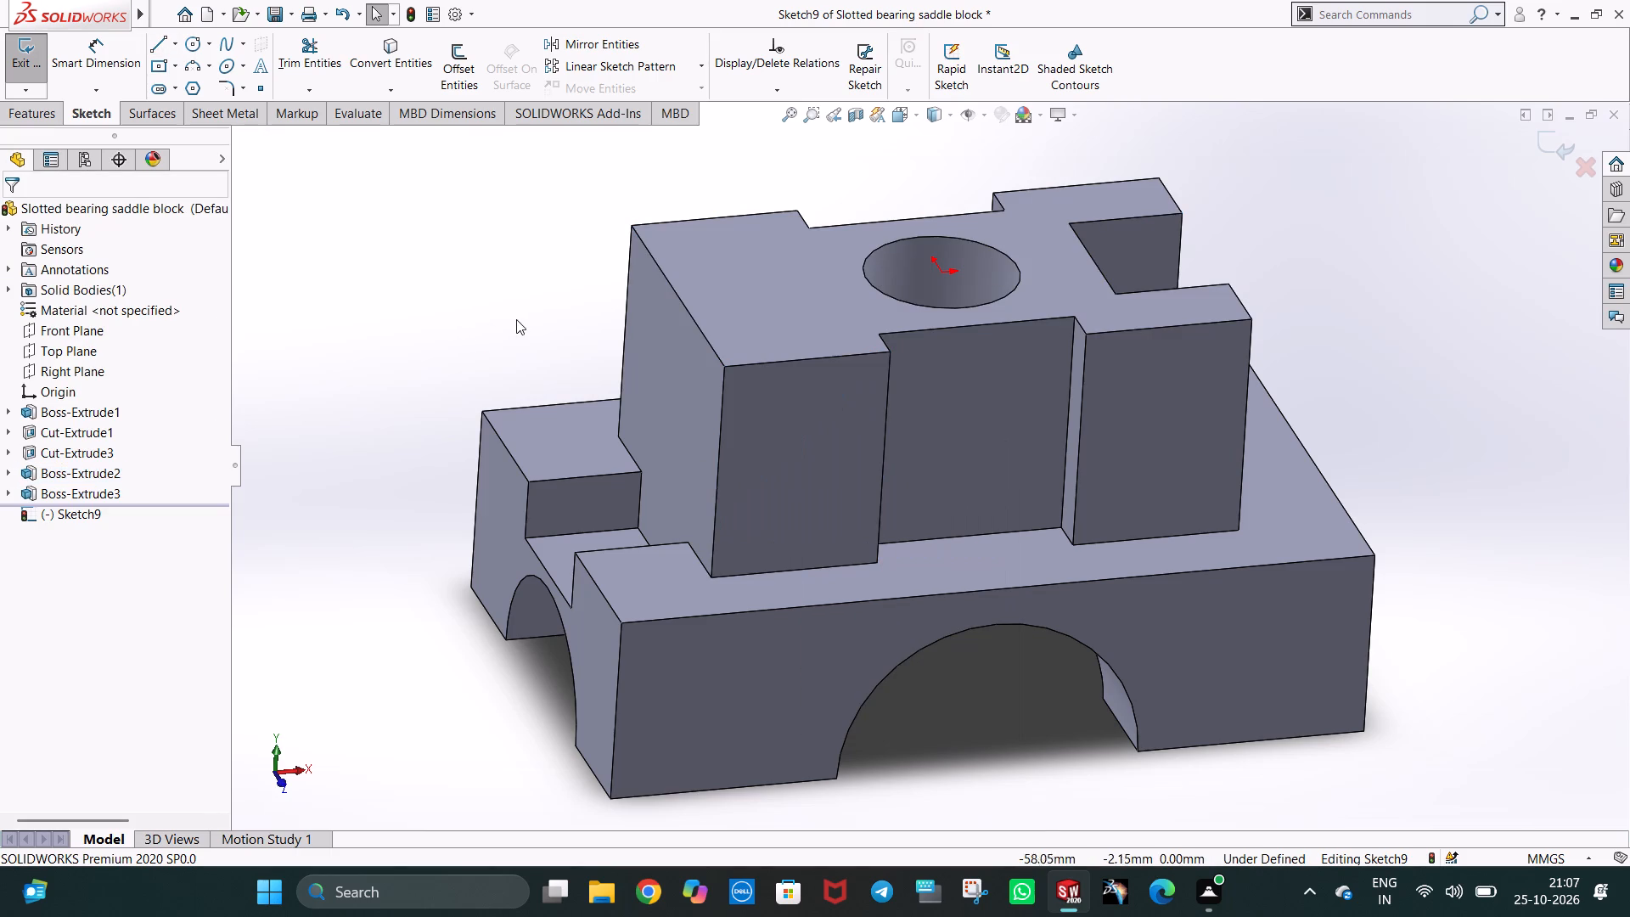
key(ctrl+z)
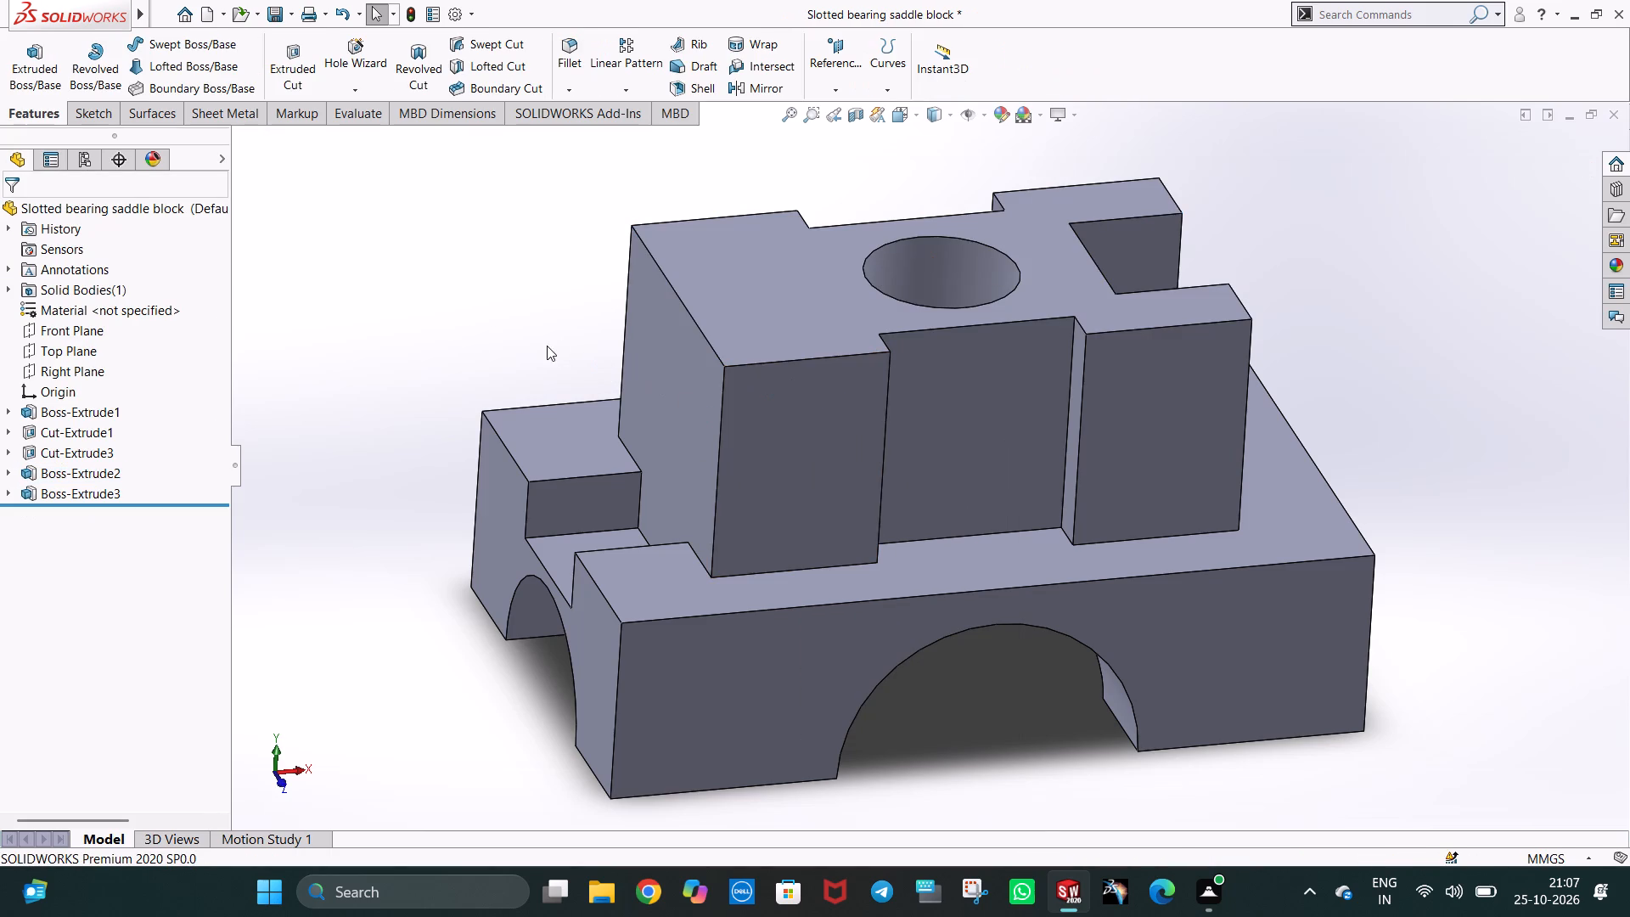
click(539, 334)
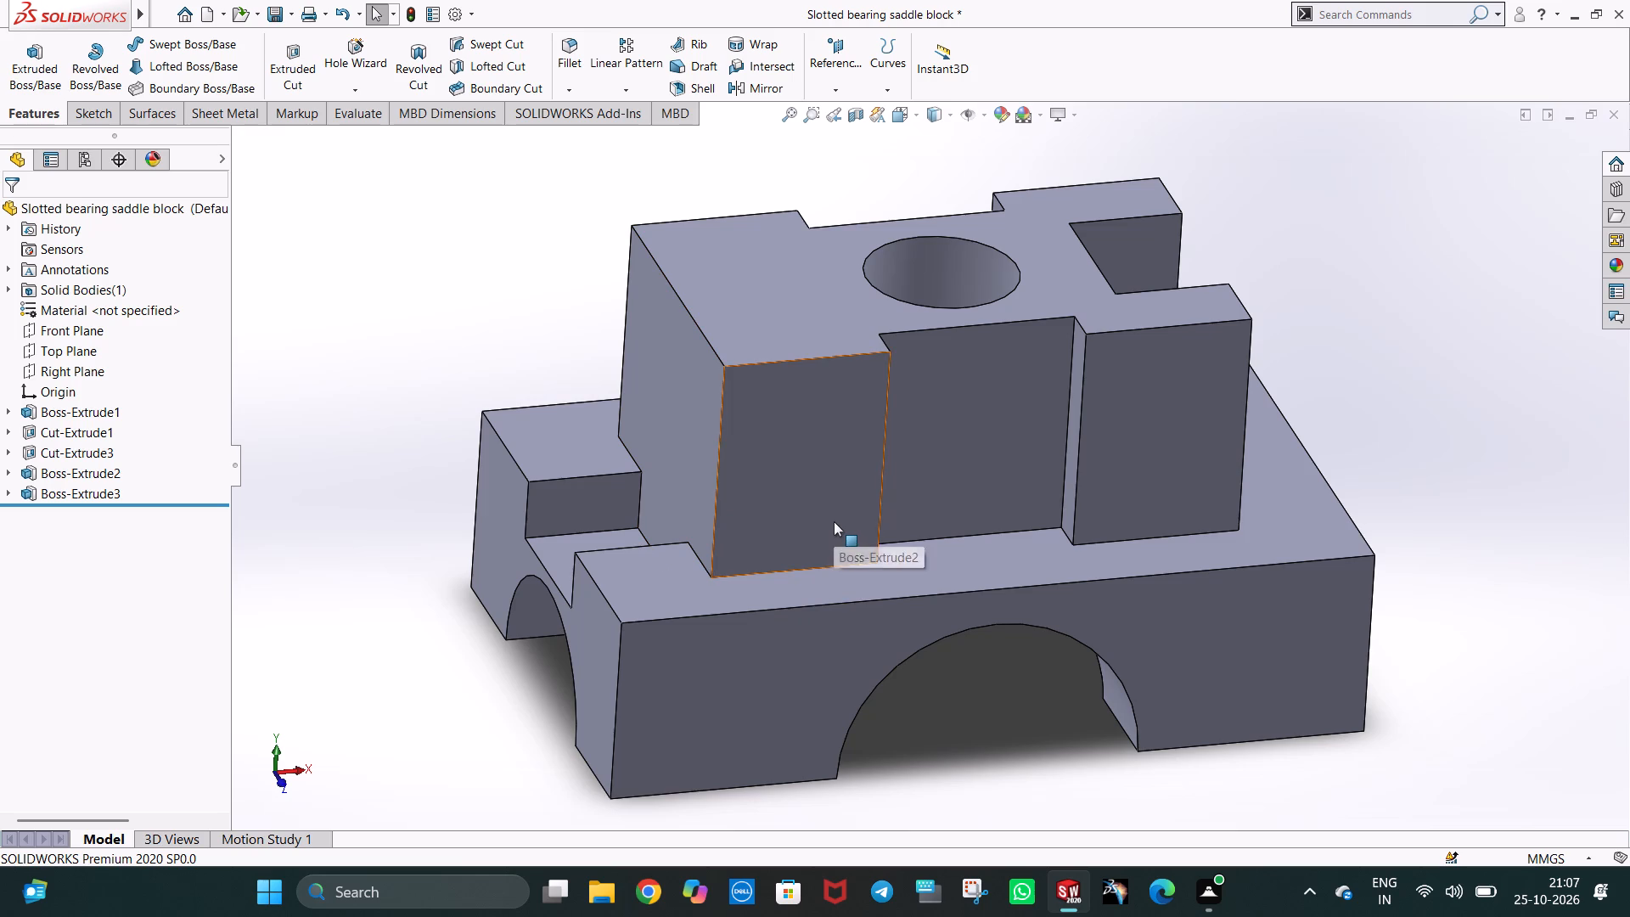
Sketch a right triangle on the boss's front-left face, with a diagonal from the lower outer corner to the upper inner corner and a 30 mm vertical side.
key(ctrl+1)
right_click(735, 391)
click(775, 361)
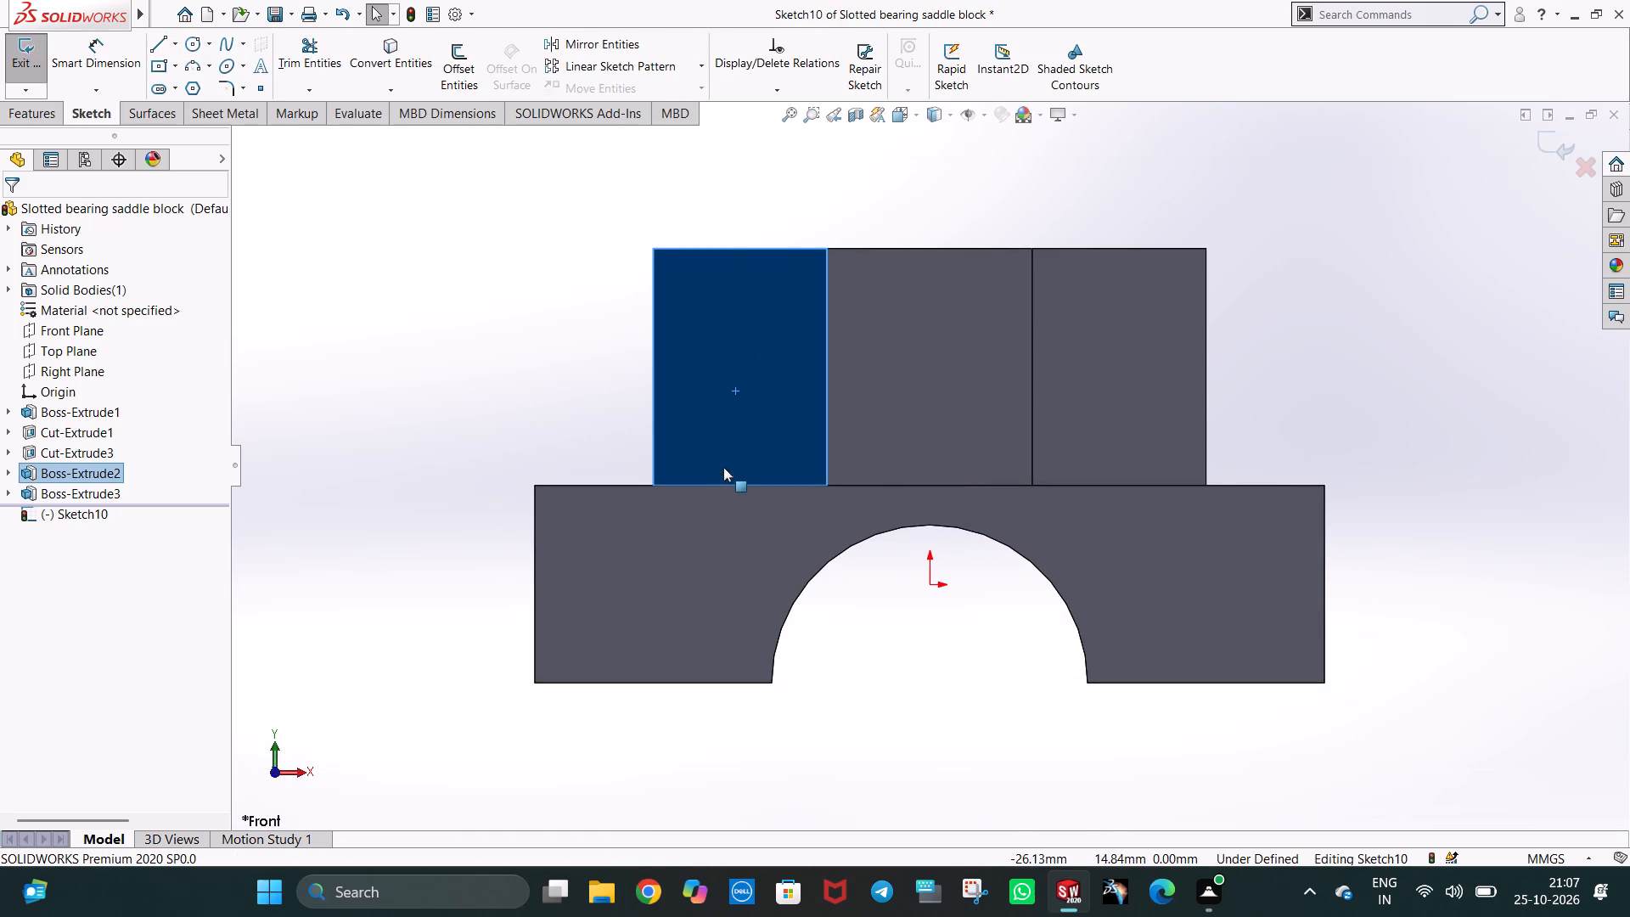
middle_drag(723, 467, 746, 554)
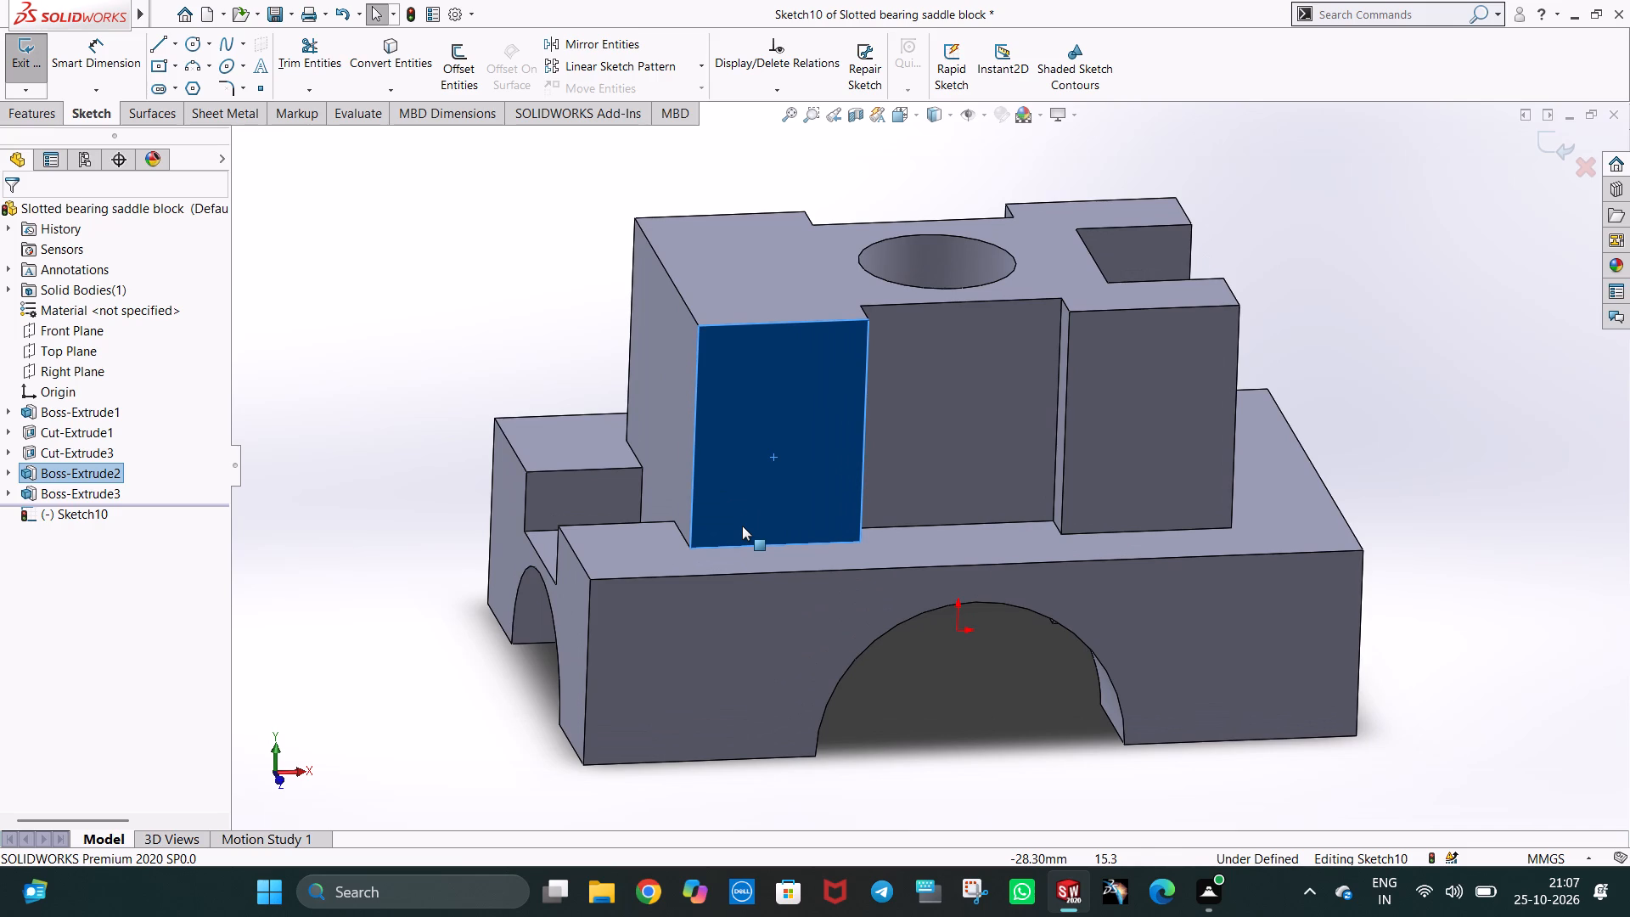
key(ctrl+1)
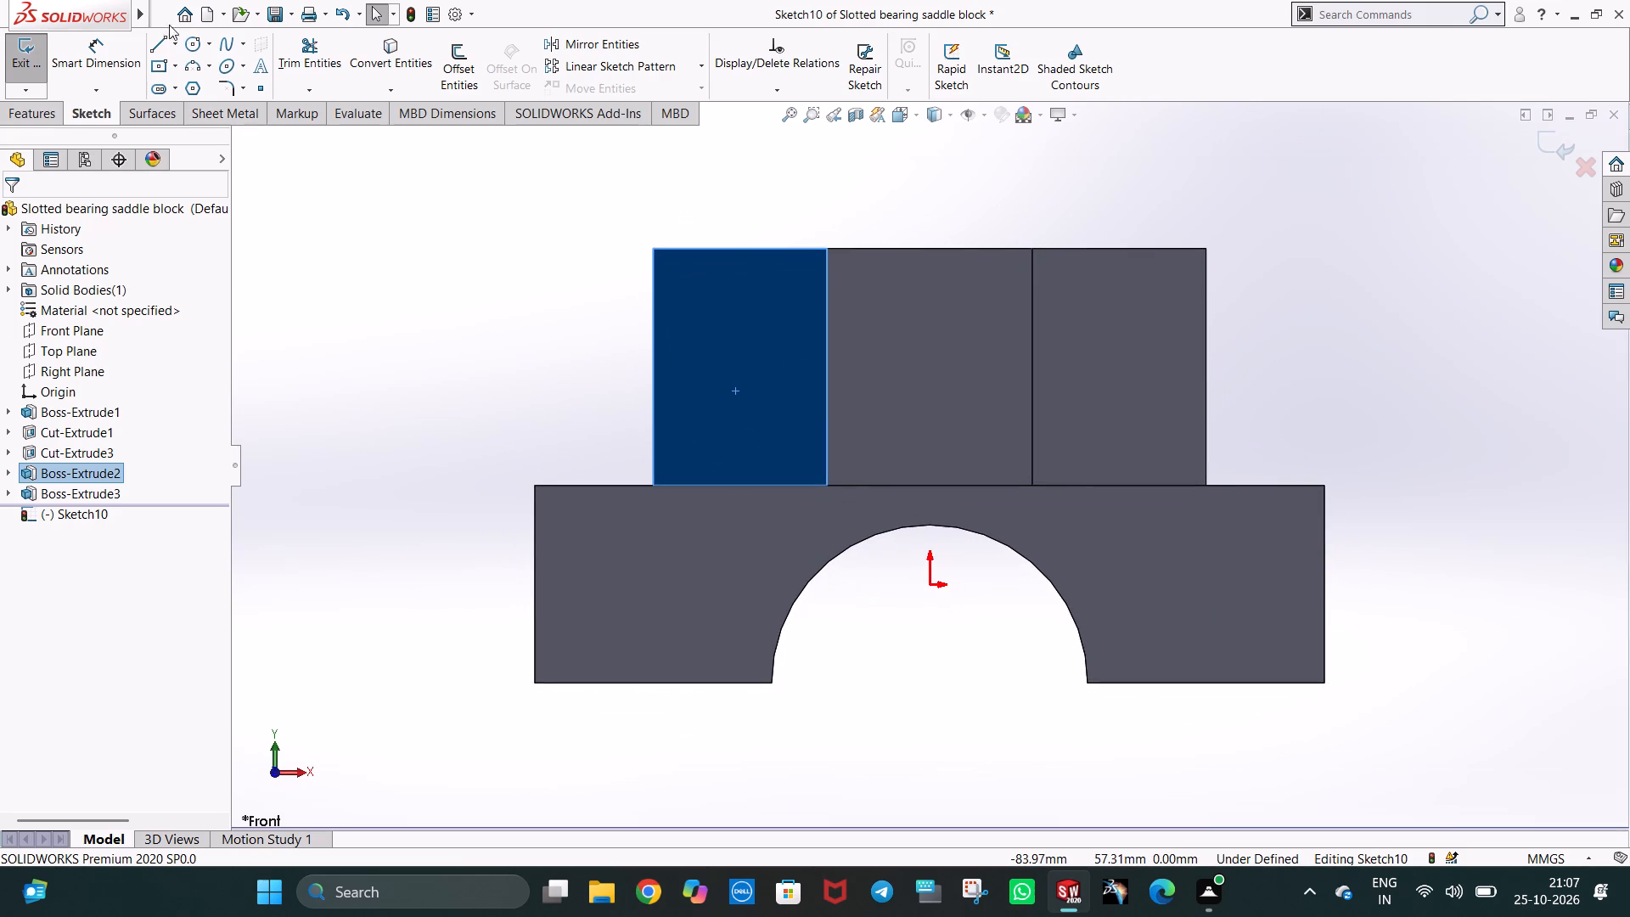
click(155, 46)
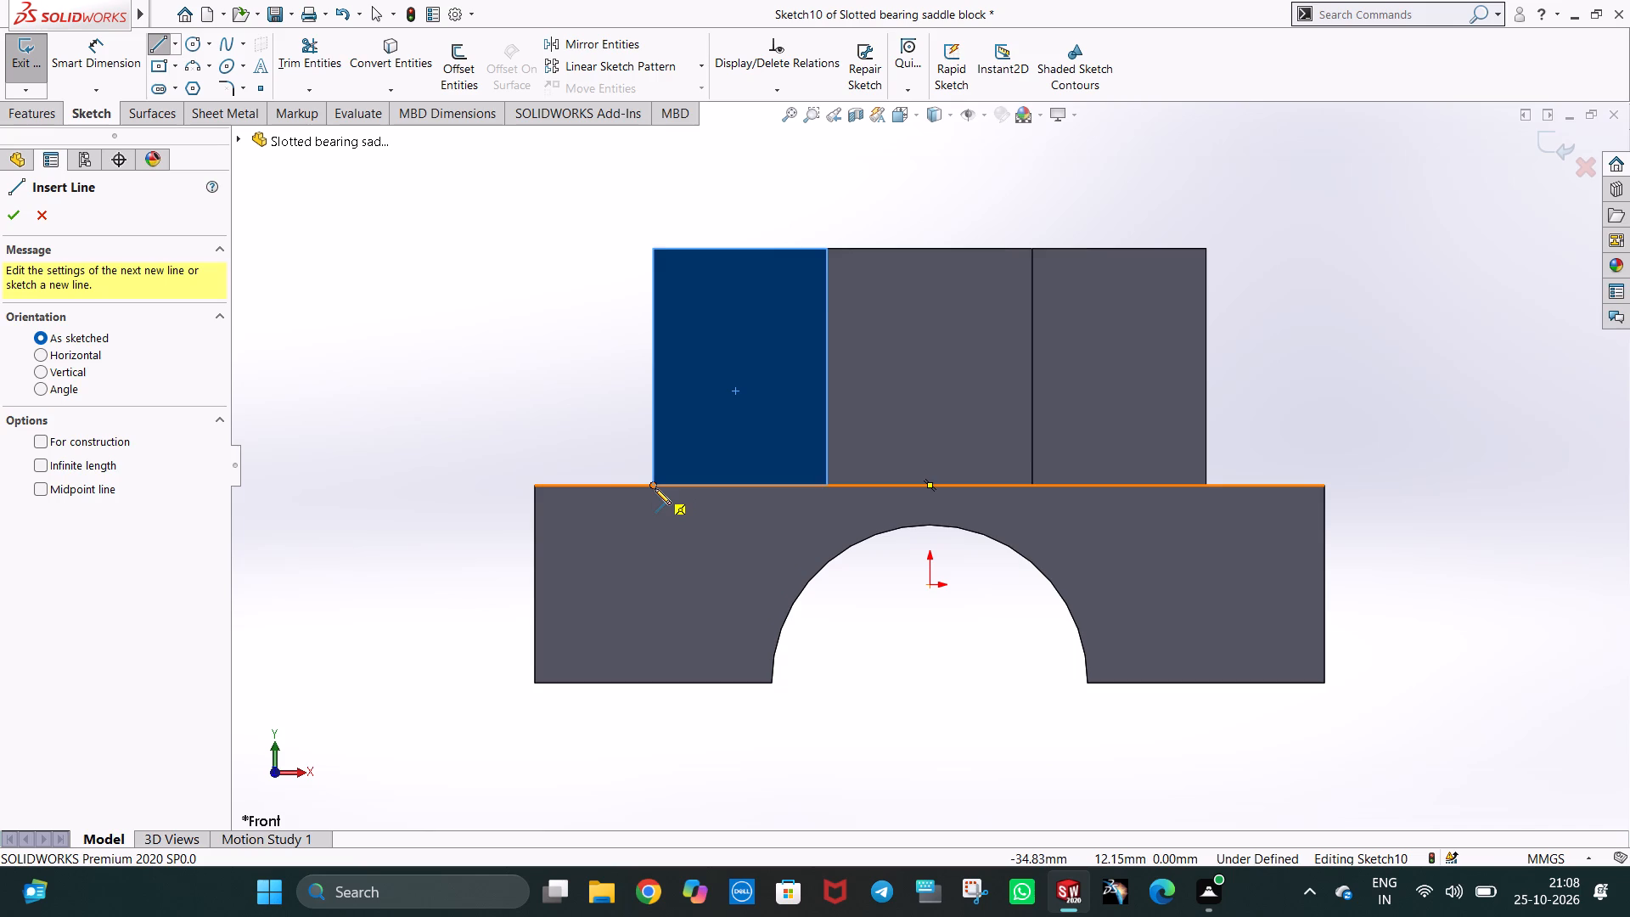
click(655, 488)
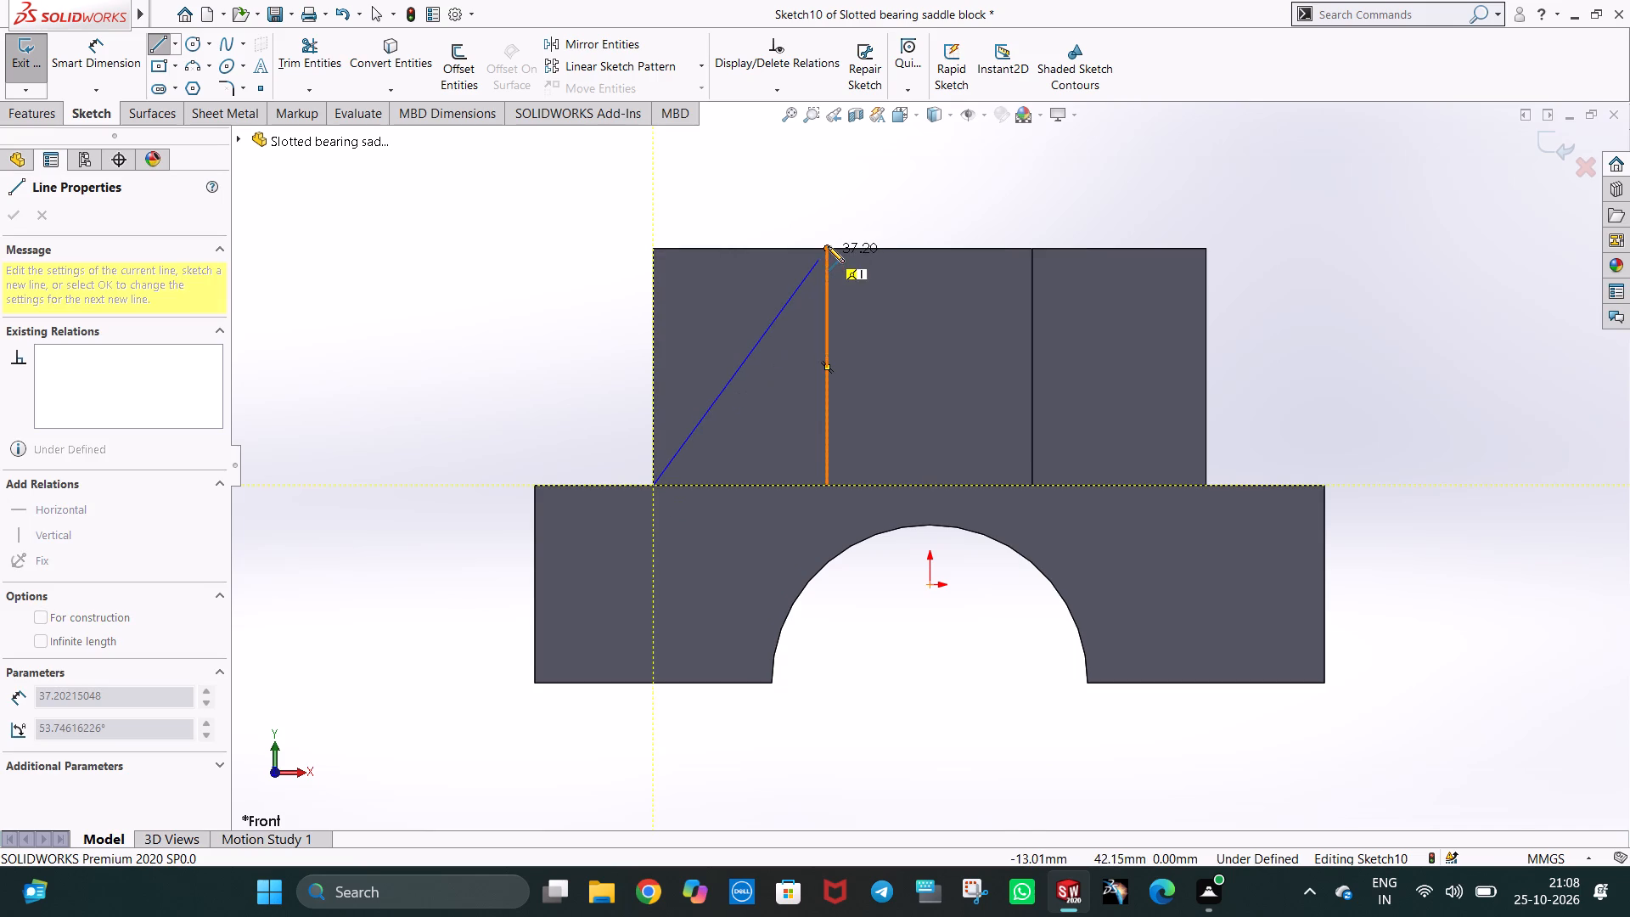
click(827, 250)
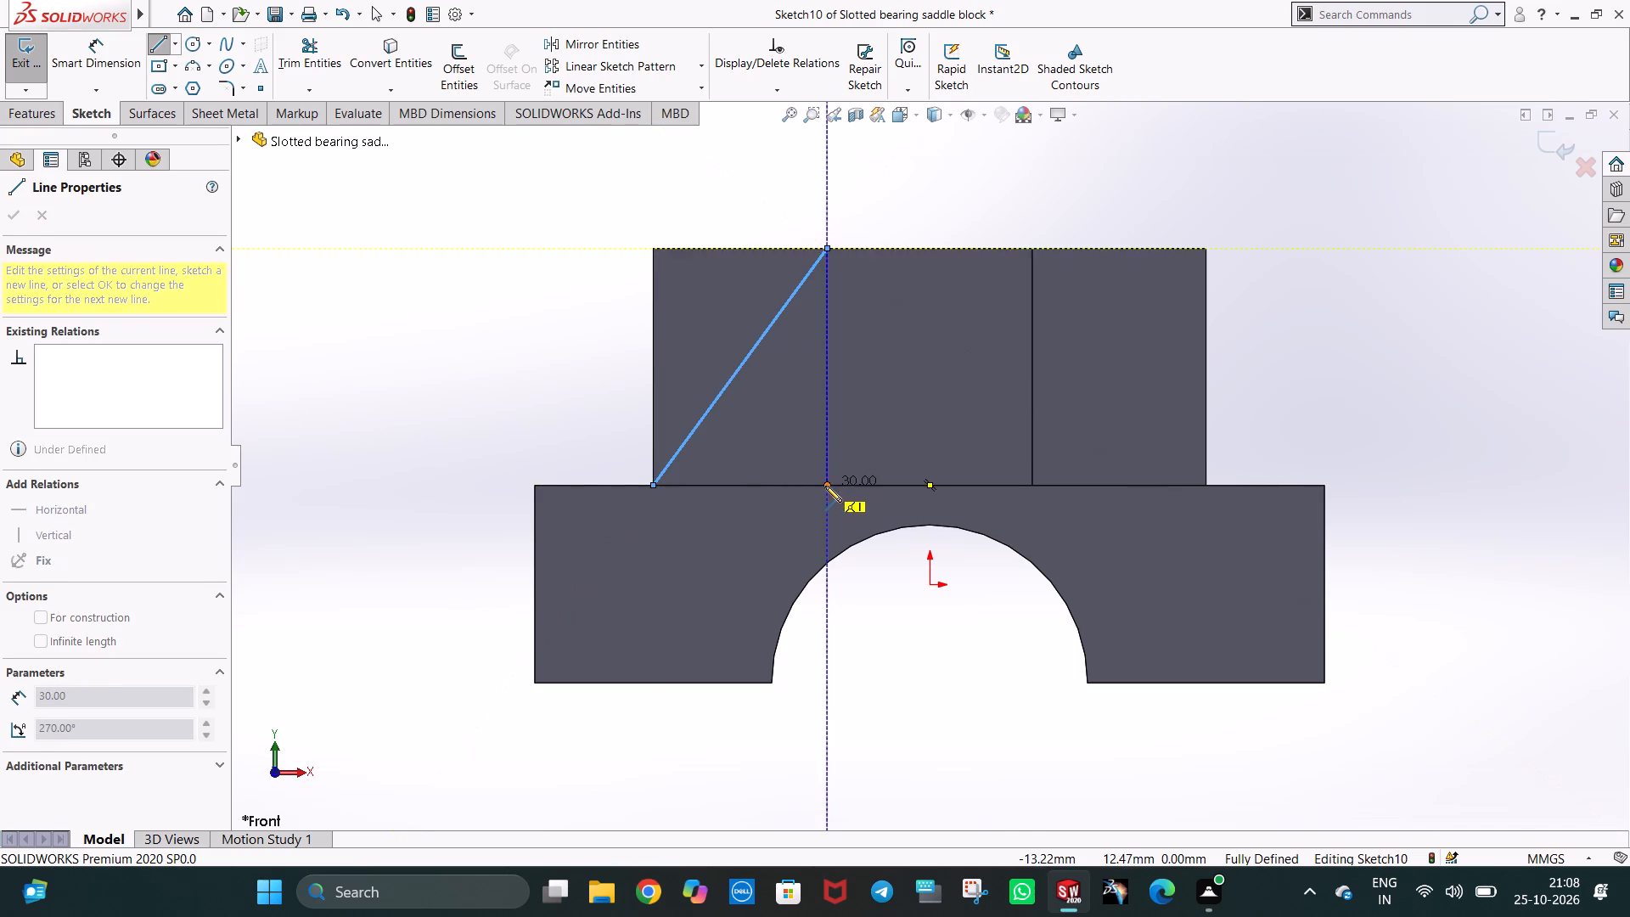
click(825, 486)
click(658, 487)
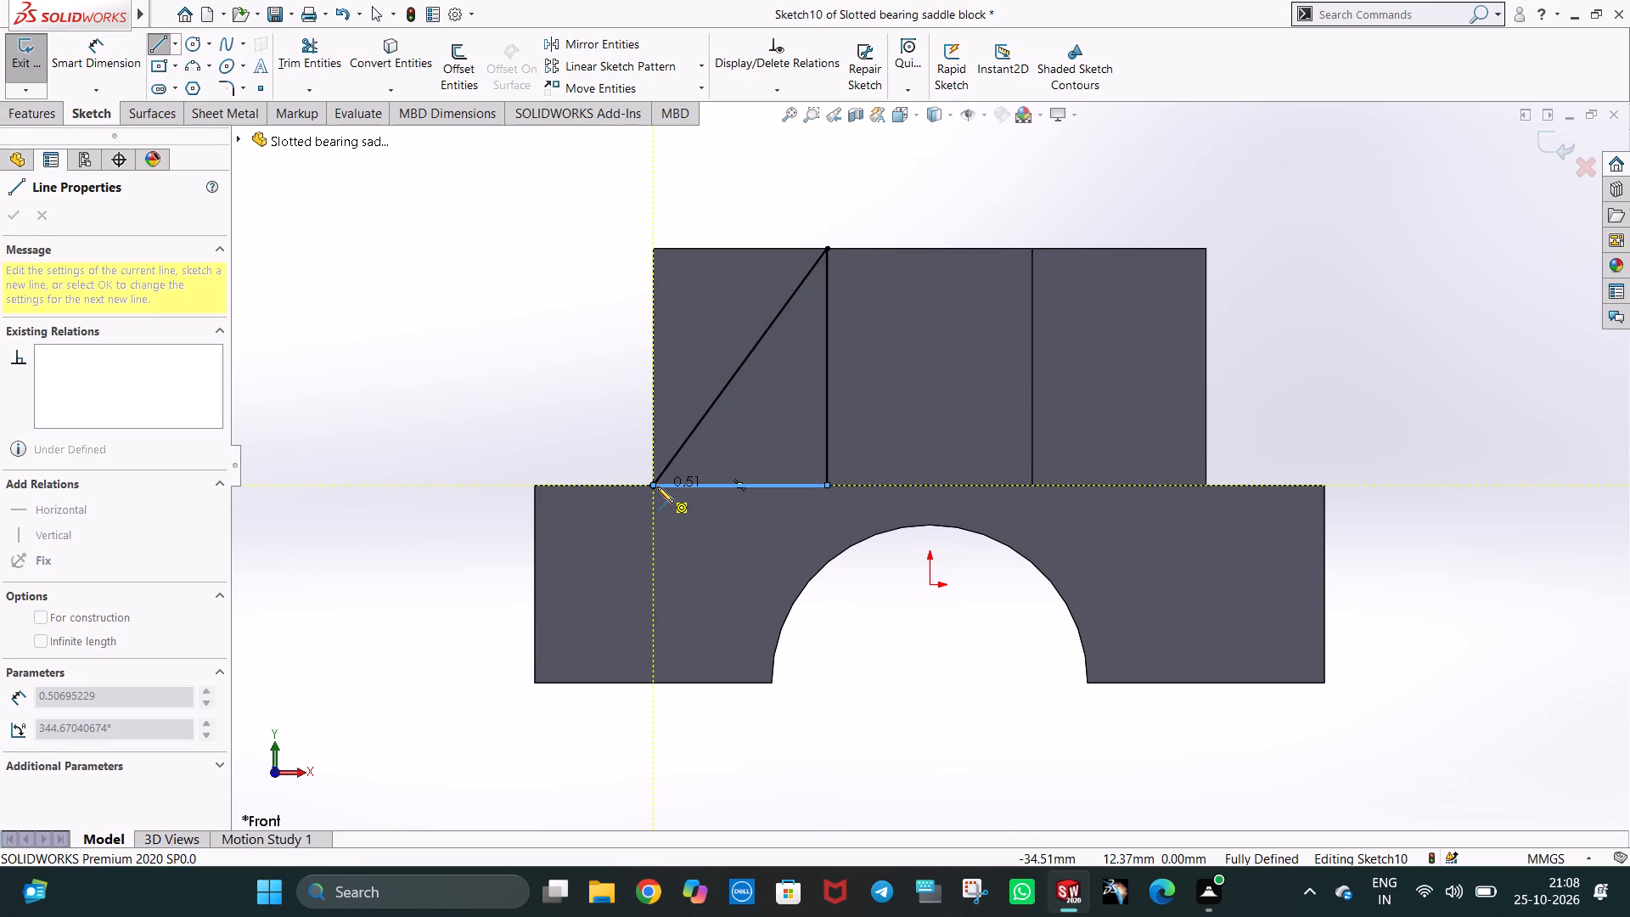
key(grave)
key(Escape)
key(Escape)
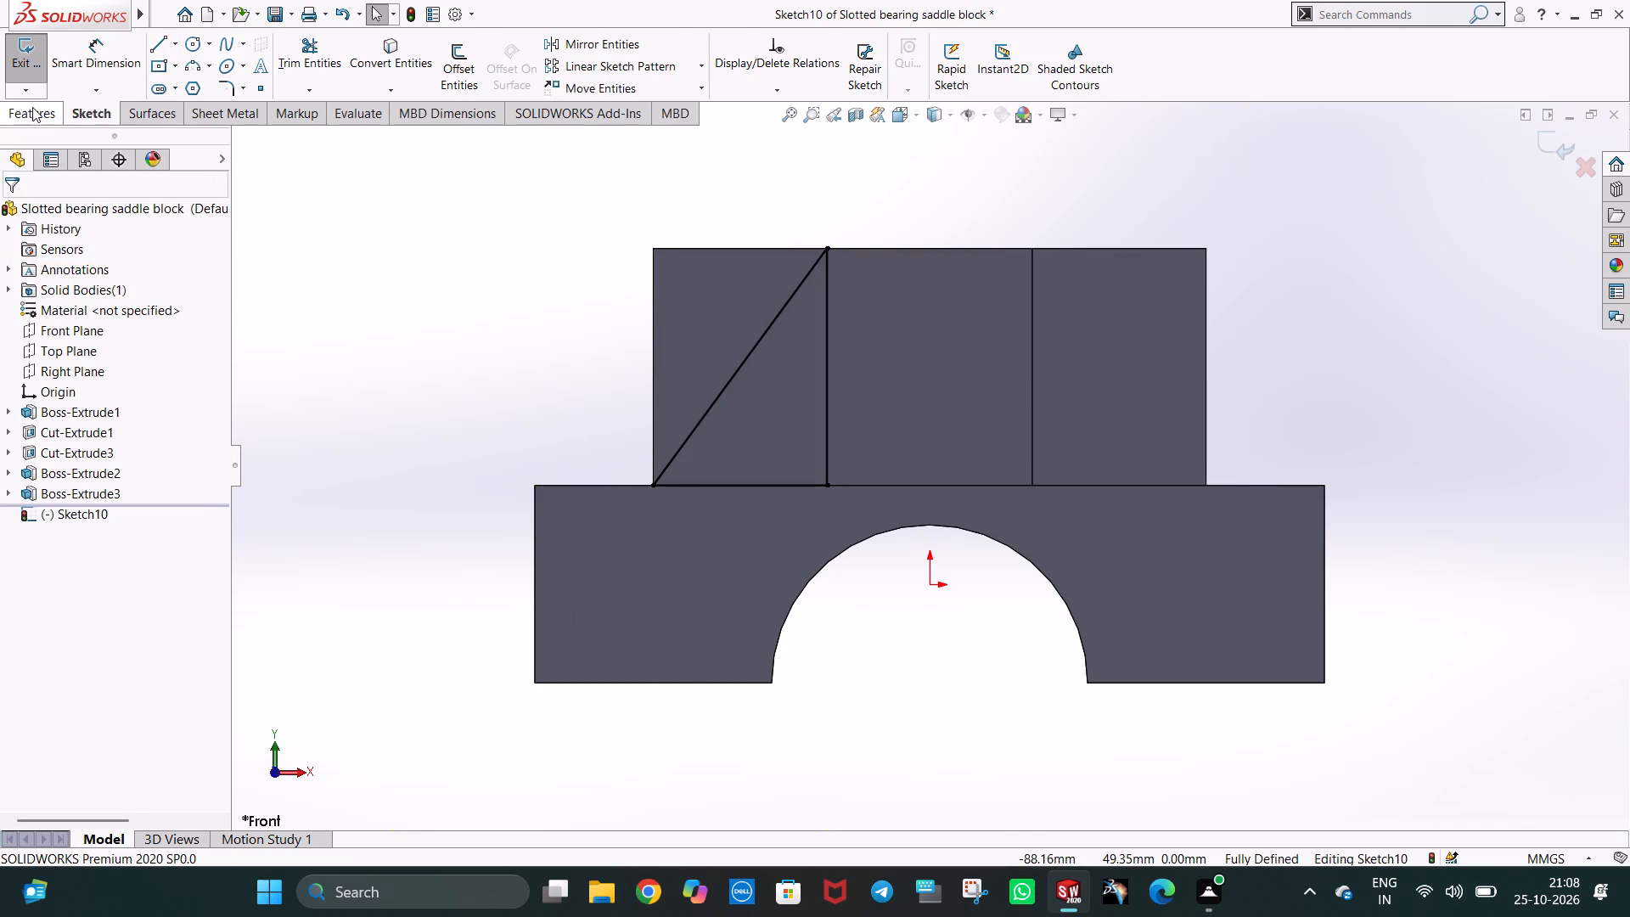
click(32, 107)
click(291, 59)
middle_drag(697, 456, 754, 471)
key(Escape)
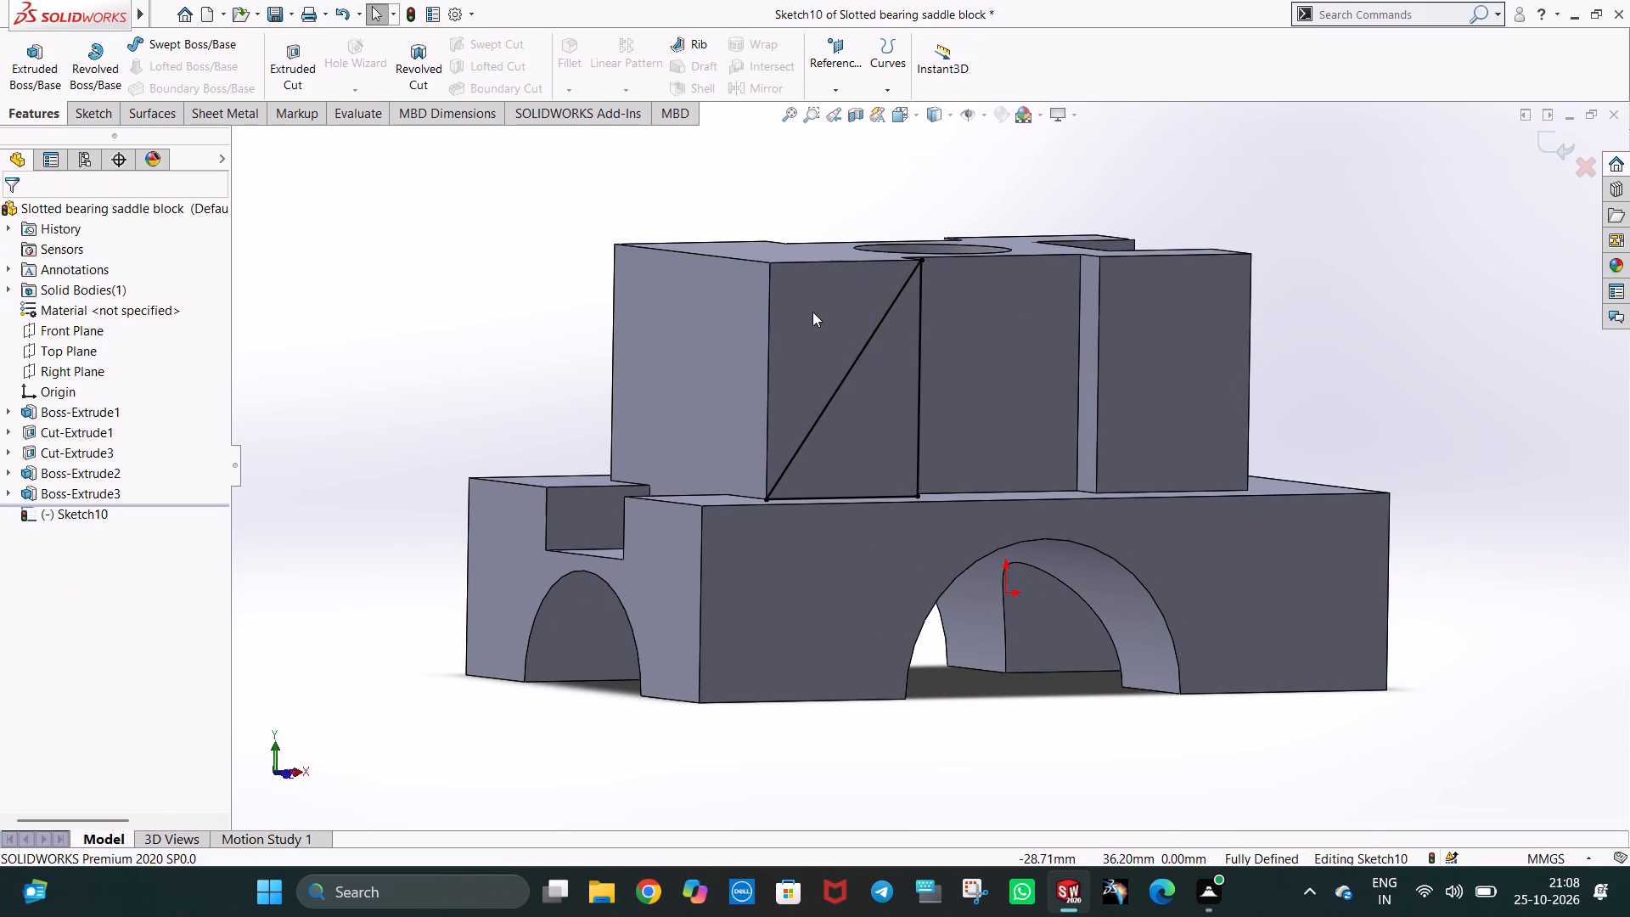
Undo the triangle's bottom line, leaving the diagonal and the vertical line in the sketch.
key(ctrl+z)
key(ctrl+1)
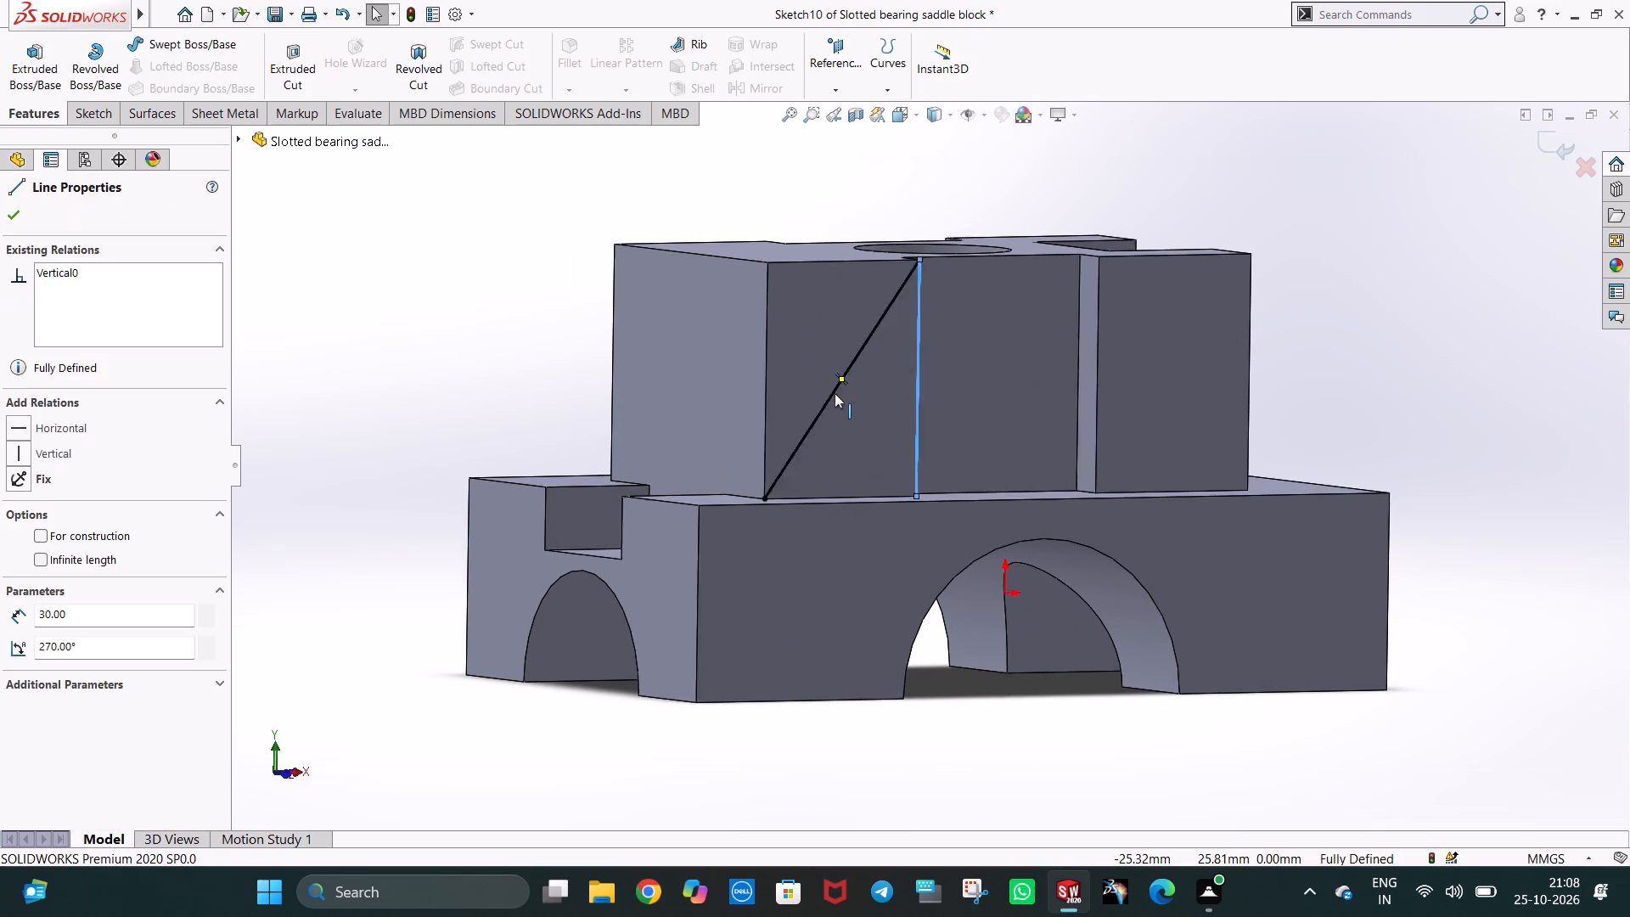
click(502, 273)
key(Escape)
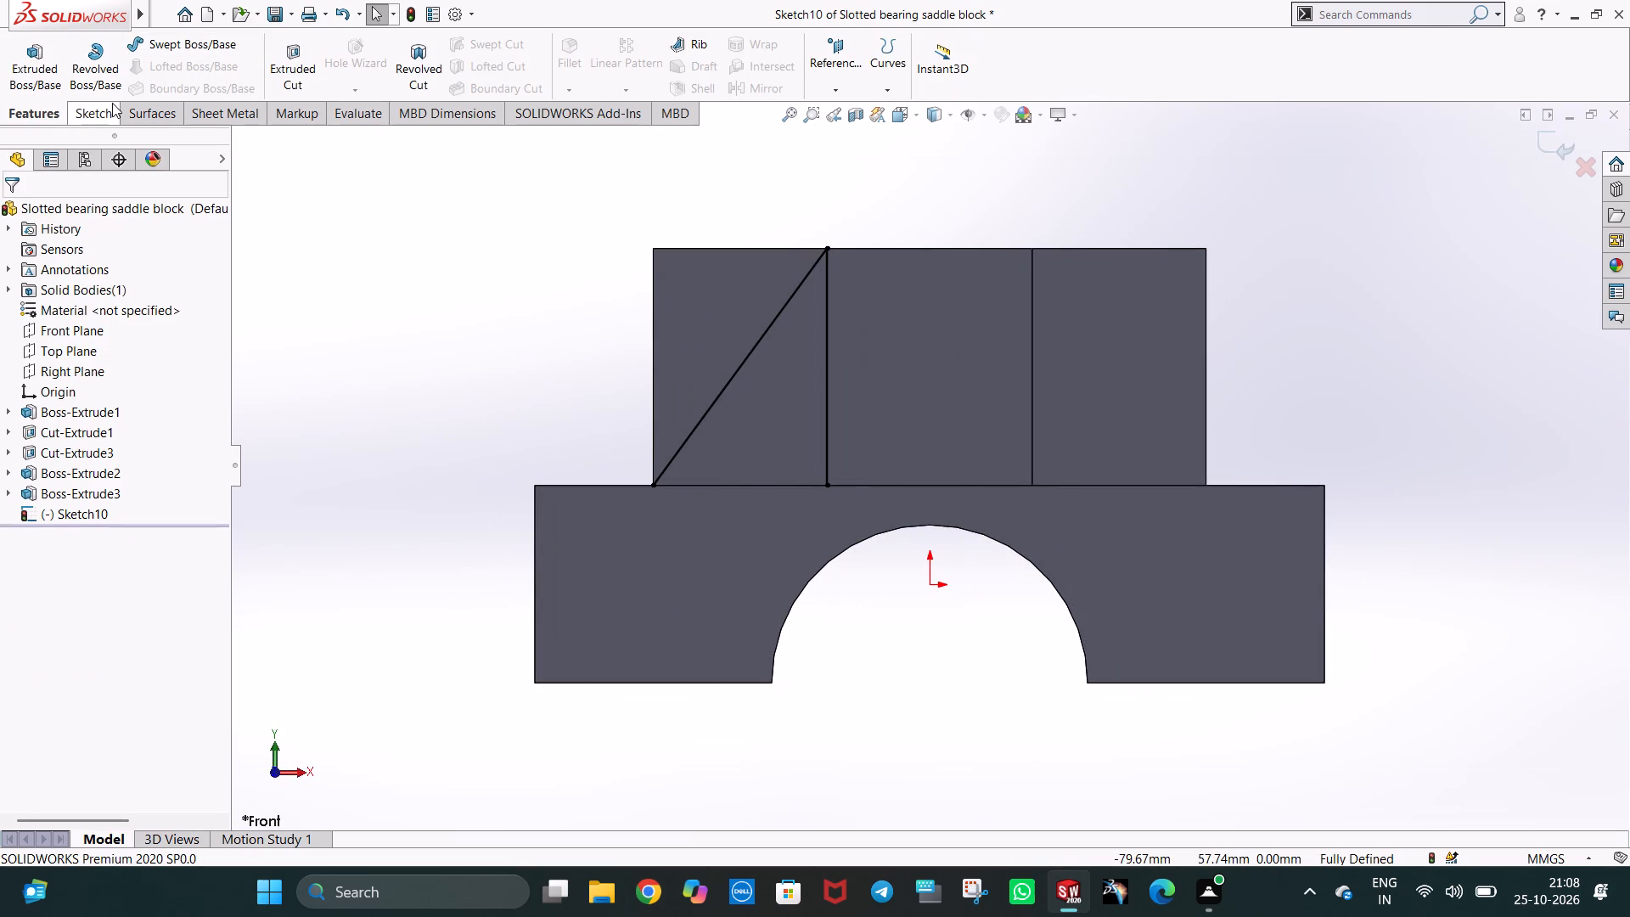
Add a 22 mm line along the boss's top edge and a 30 mm vertical line down its outer edge, closing a triangle above the diagonal.
click(104, 106)
click(166, 46)
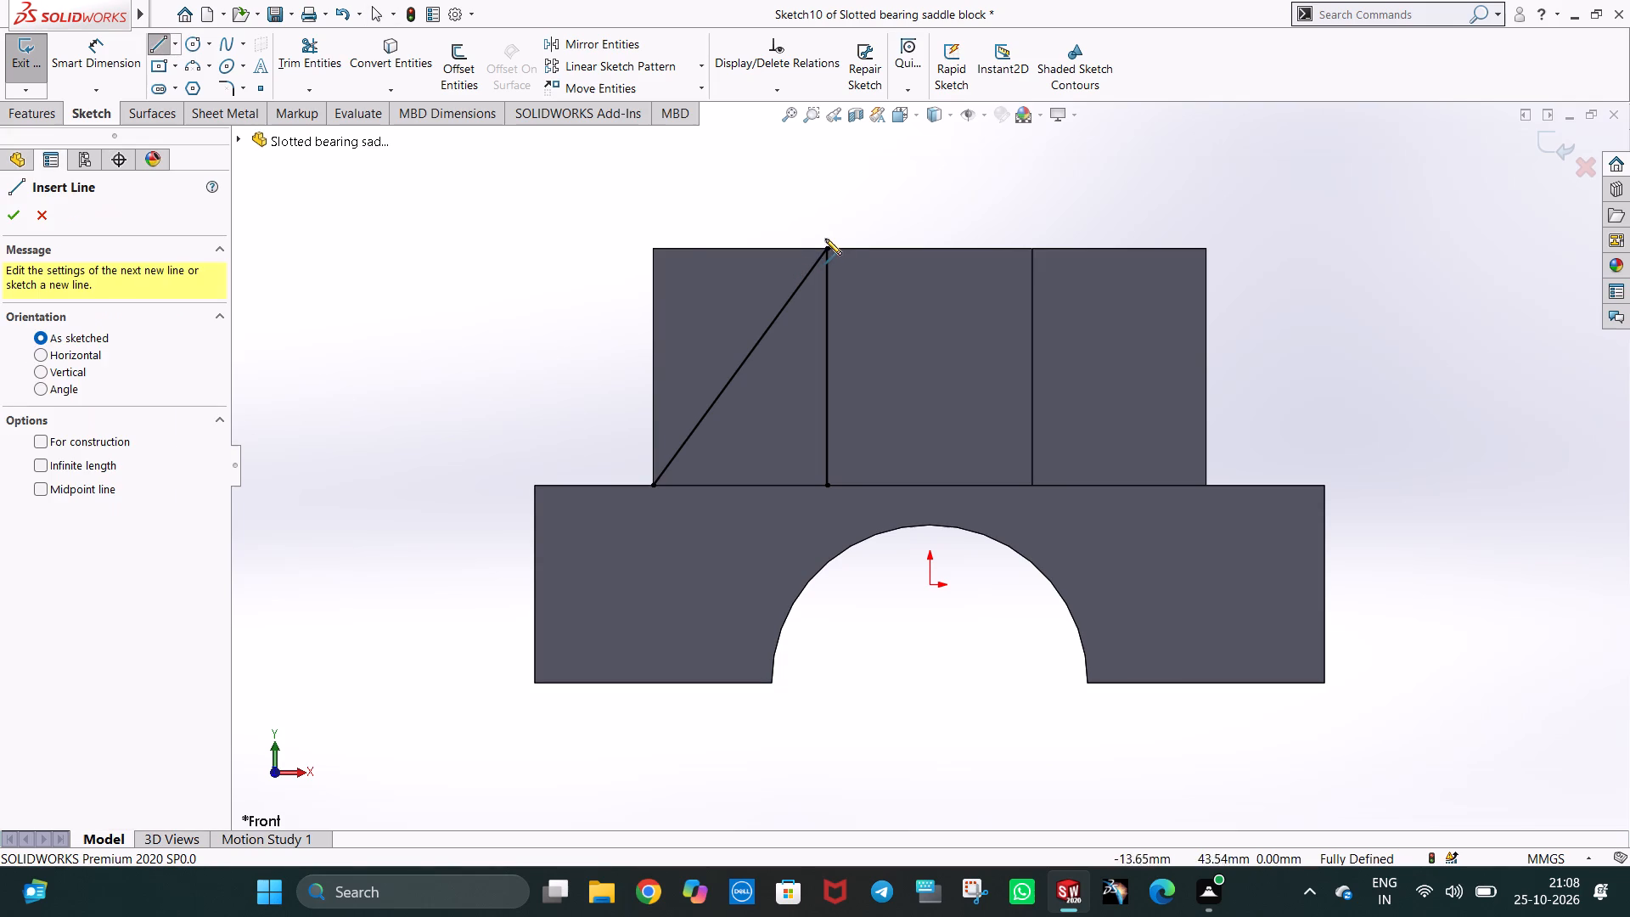
click(830, 249)
click(652, 248)
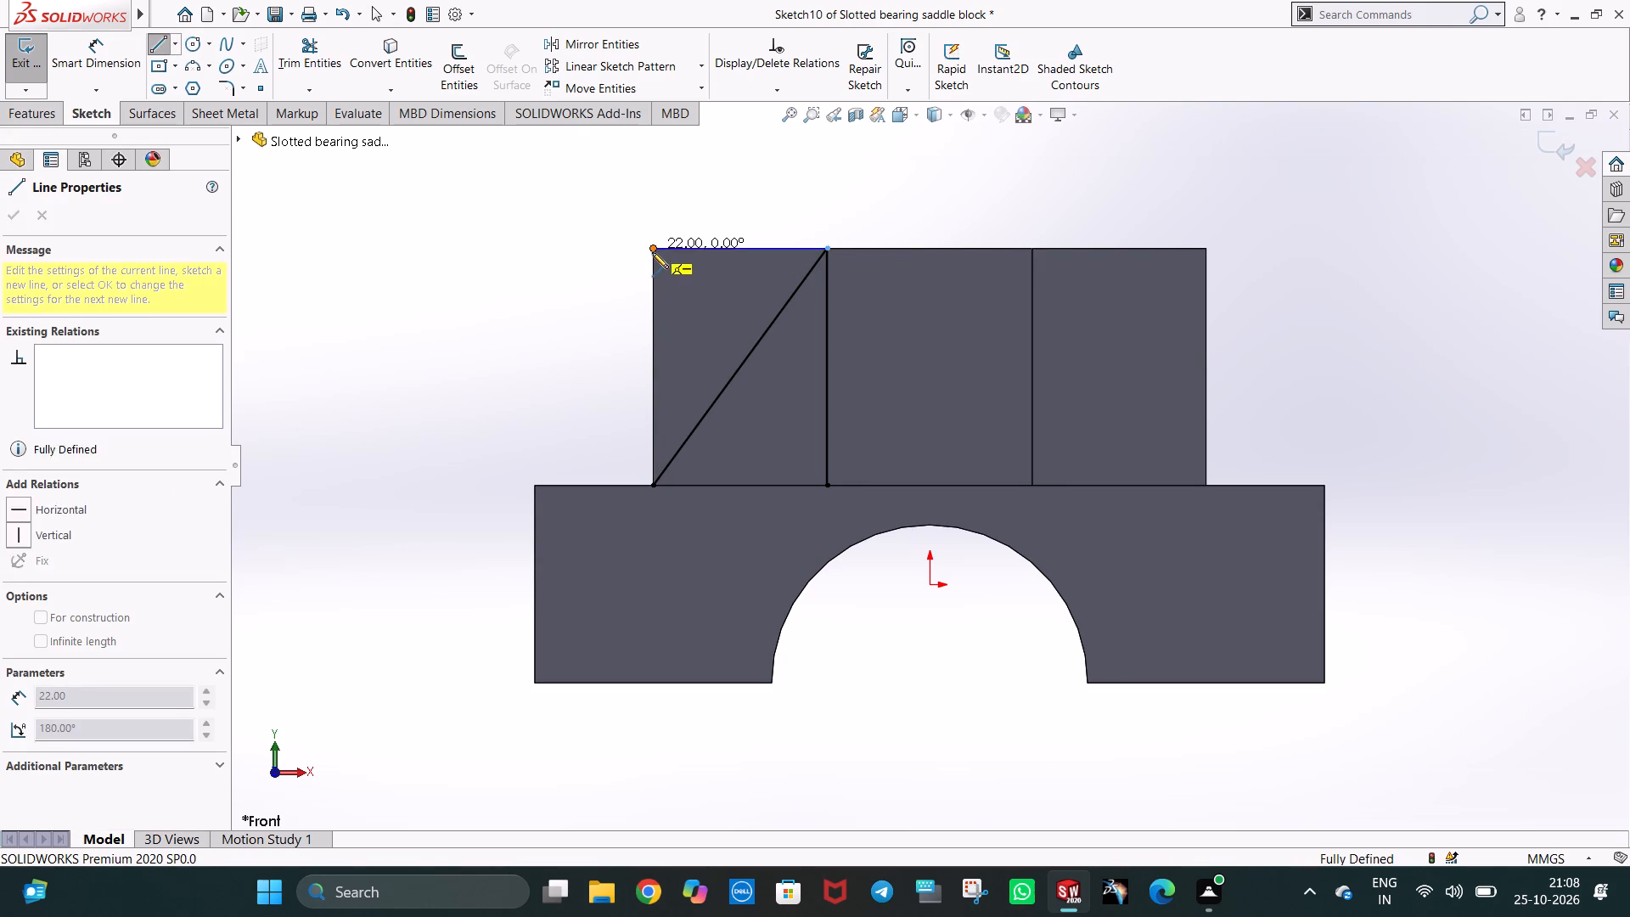
click(655, 488)
key(Escape)
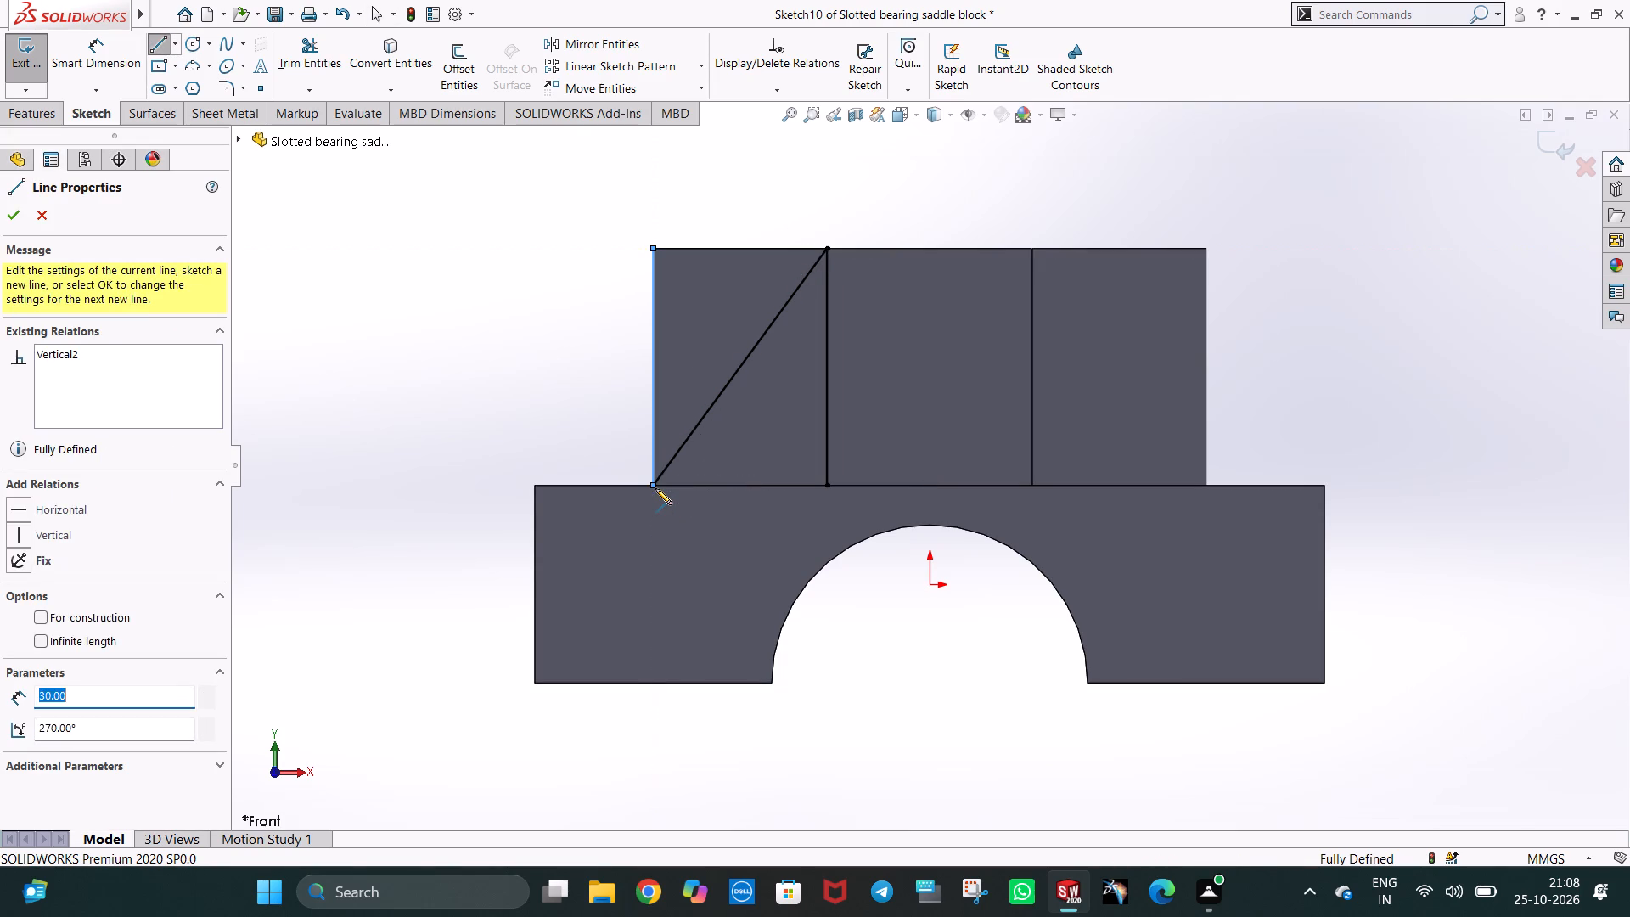
key(Escape)
key(Escape)
Delete the inner vertical line from the sketch, leaving only the triangle above the diagonal.
click(828, 411)
key(Delete)
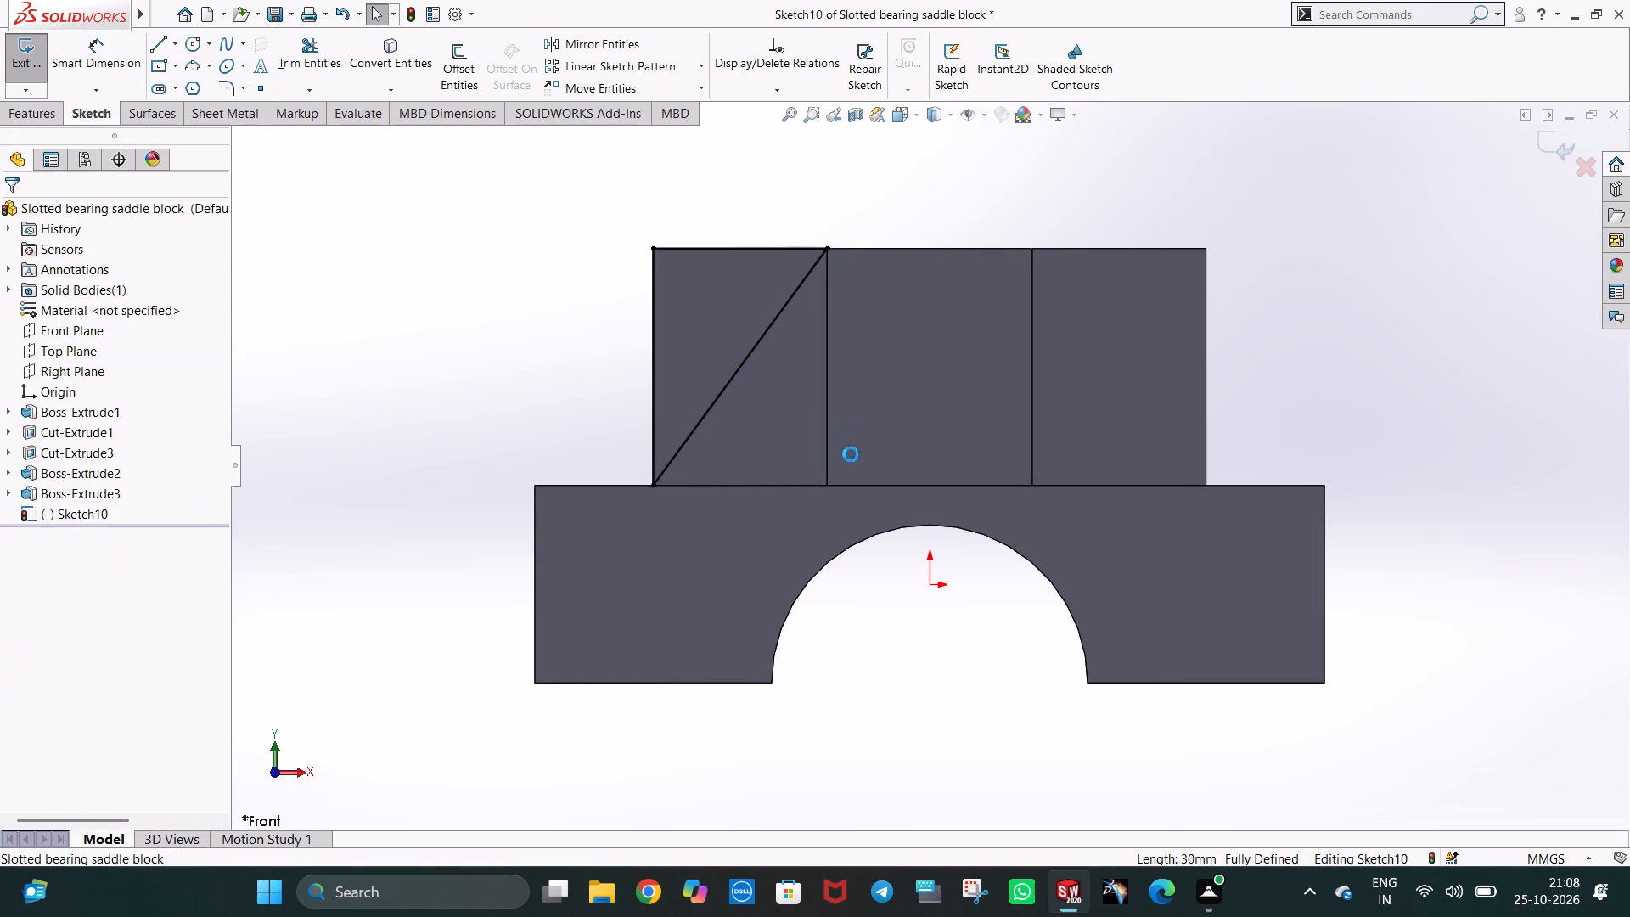
click(449, 343)
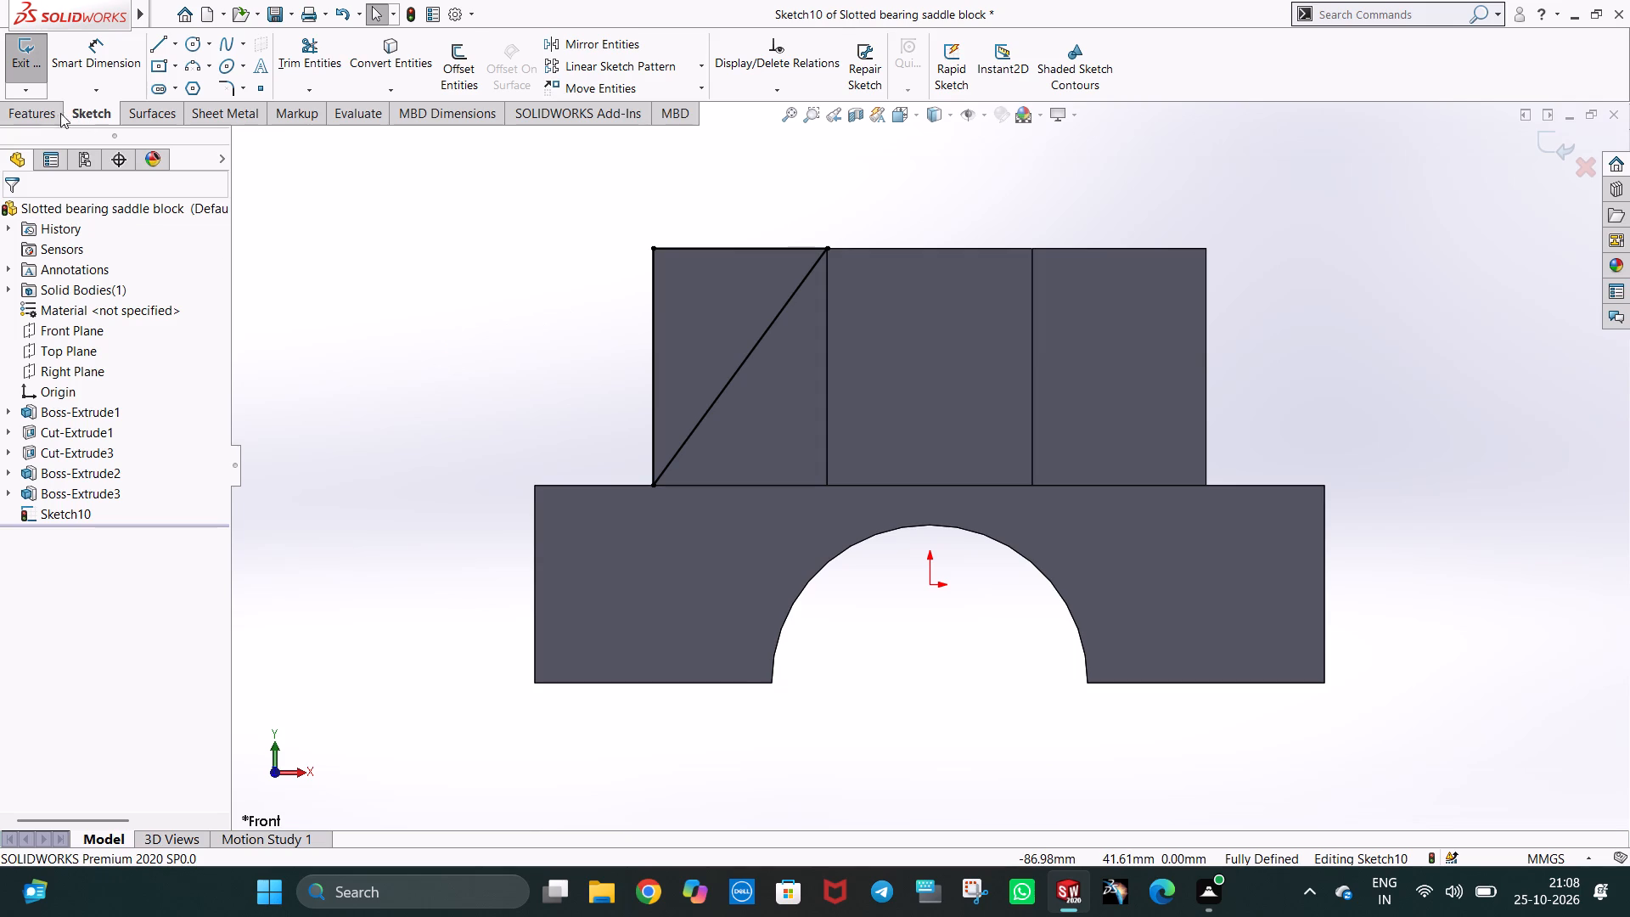
Extrude-cut the triangle as a blind cut 30 mm deep into the boss to form the sloping end.
click(50, 111)
click(278, 65)
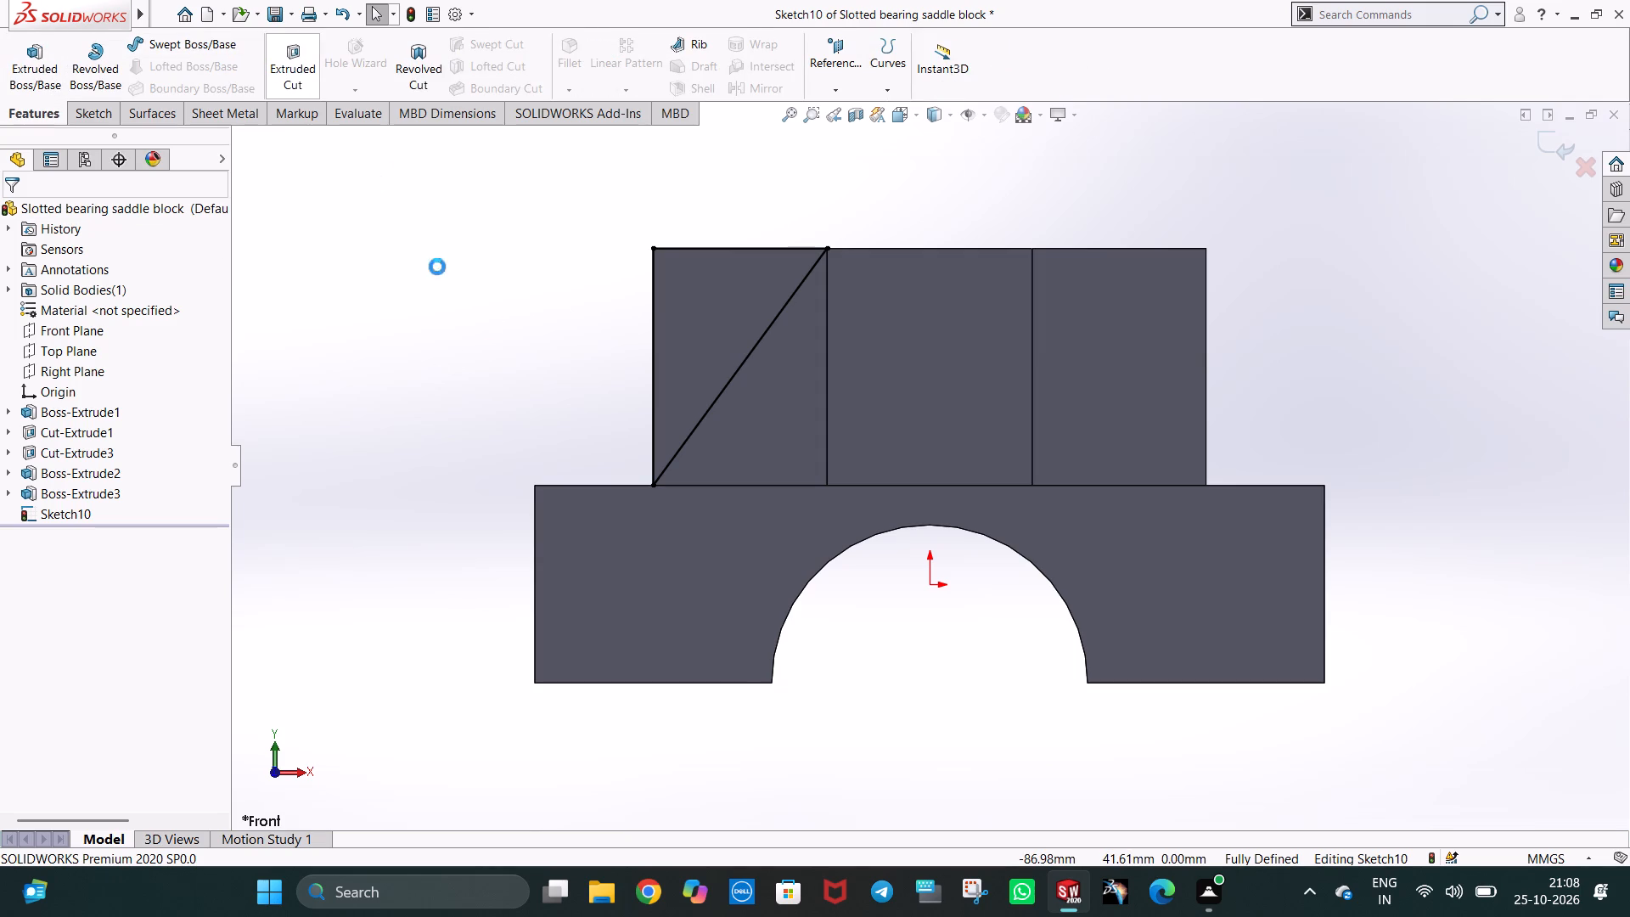
middle_drag(682, 504, 748, 542)
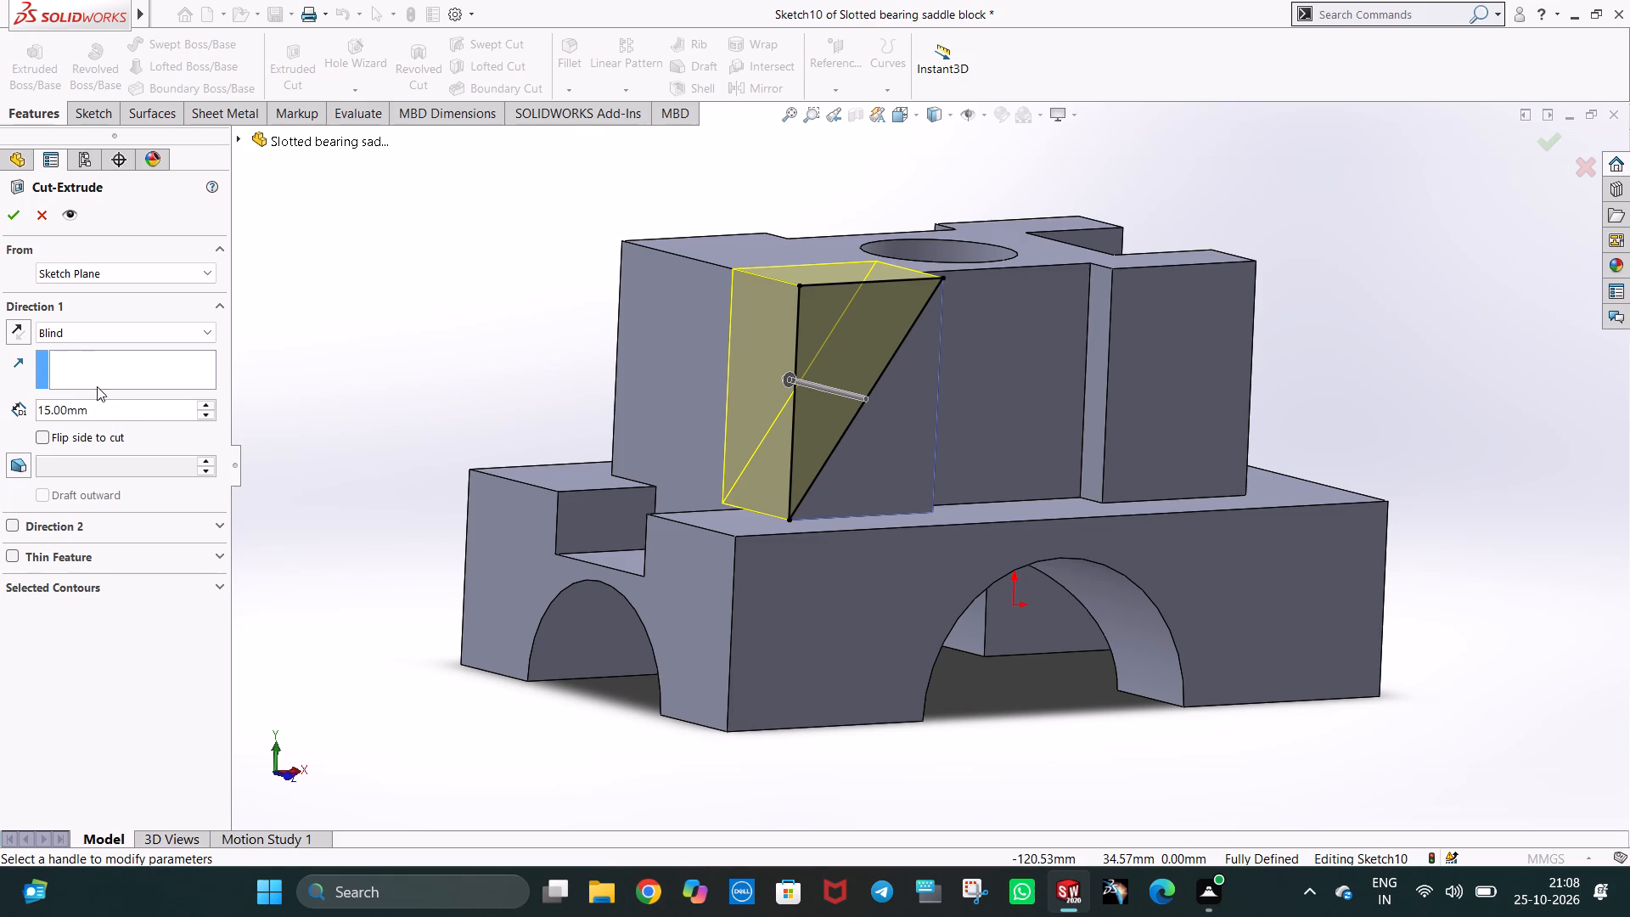
drag(94, 411, 51, 415)
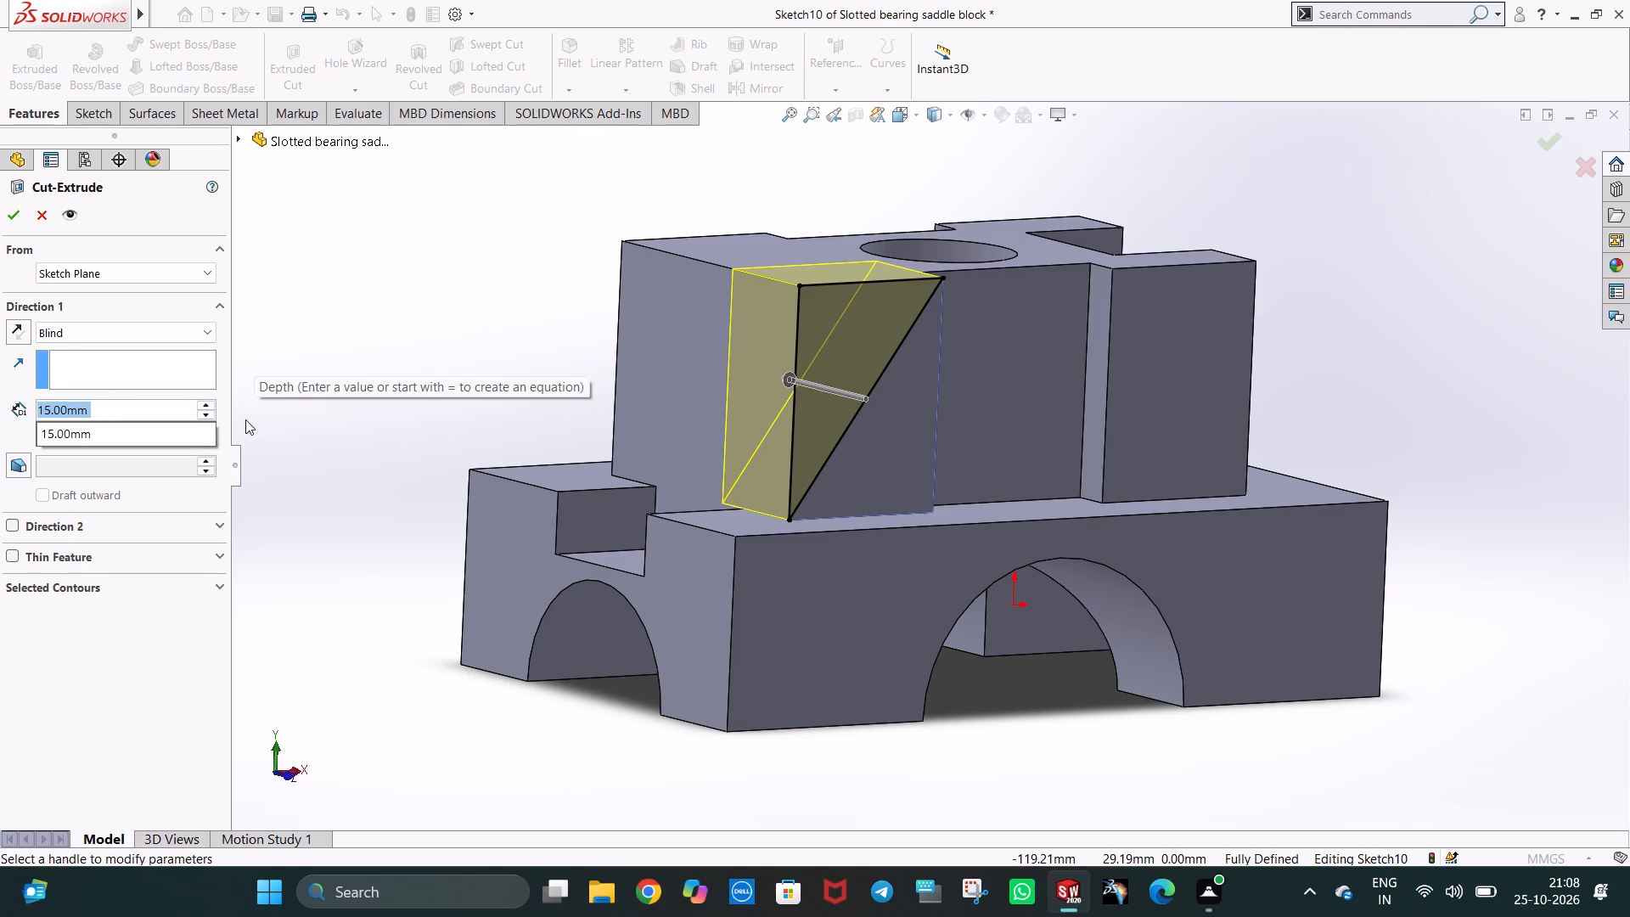
text(30)
key(Return)
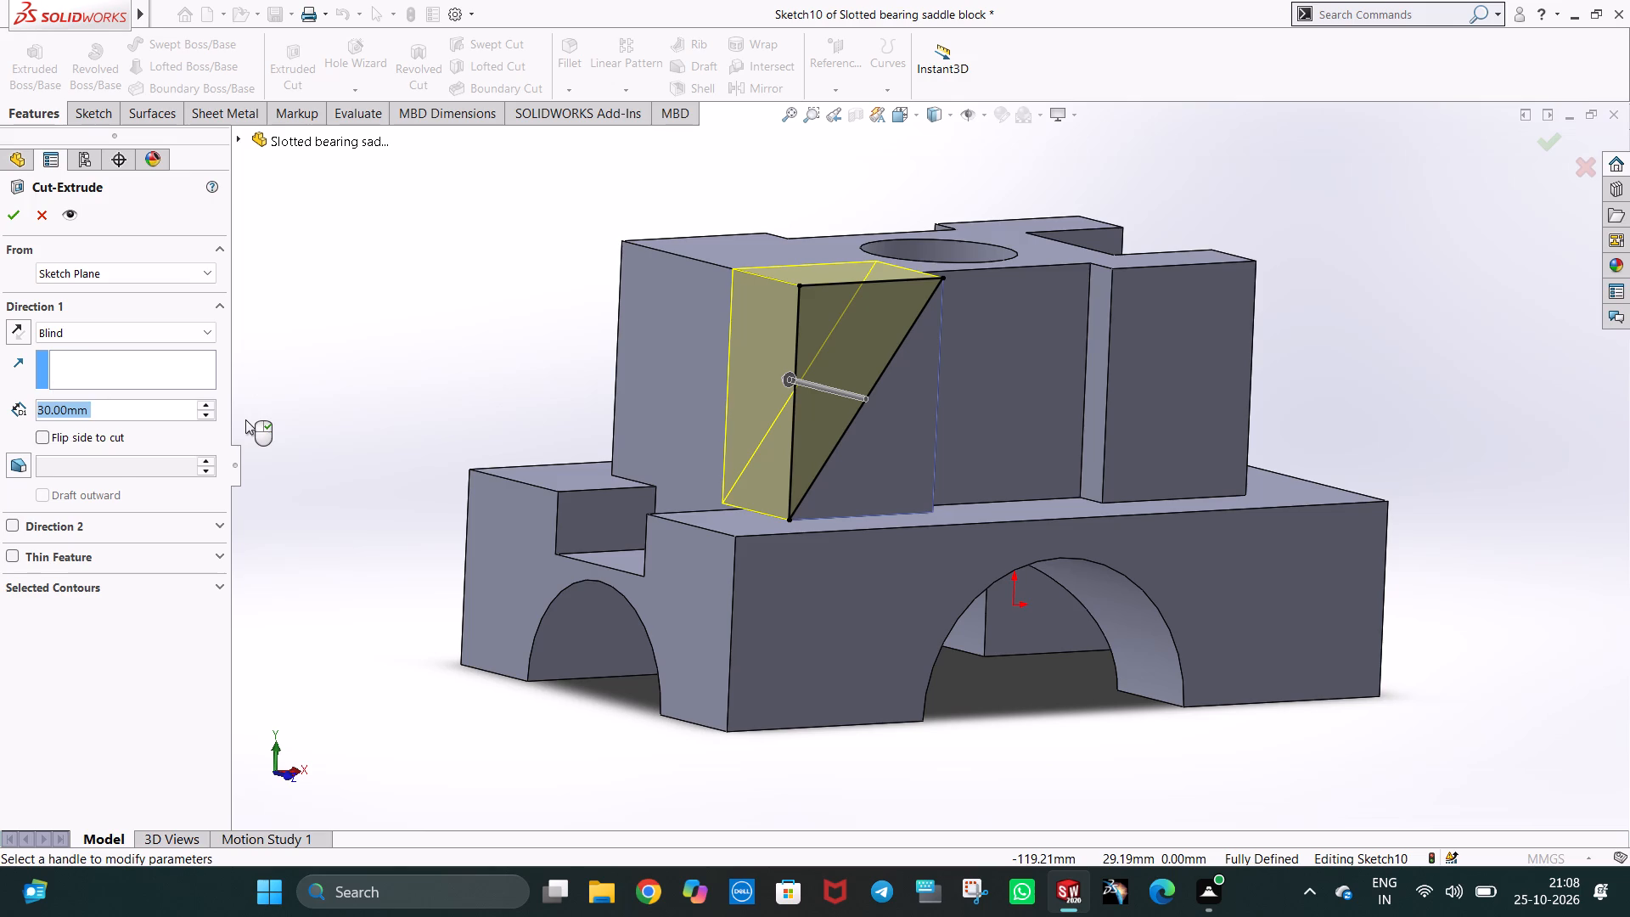
click(14, 221)
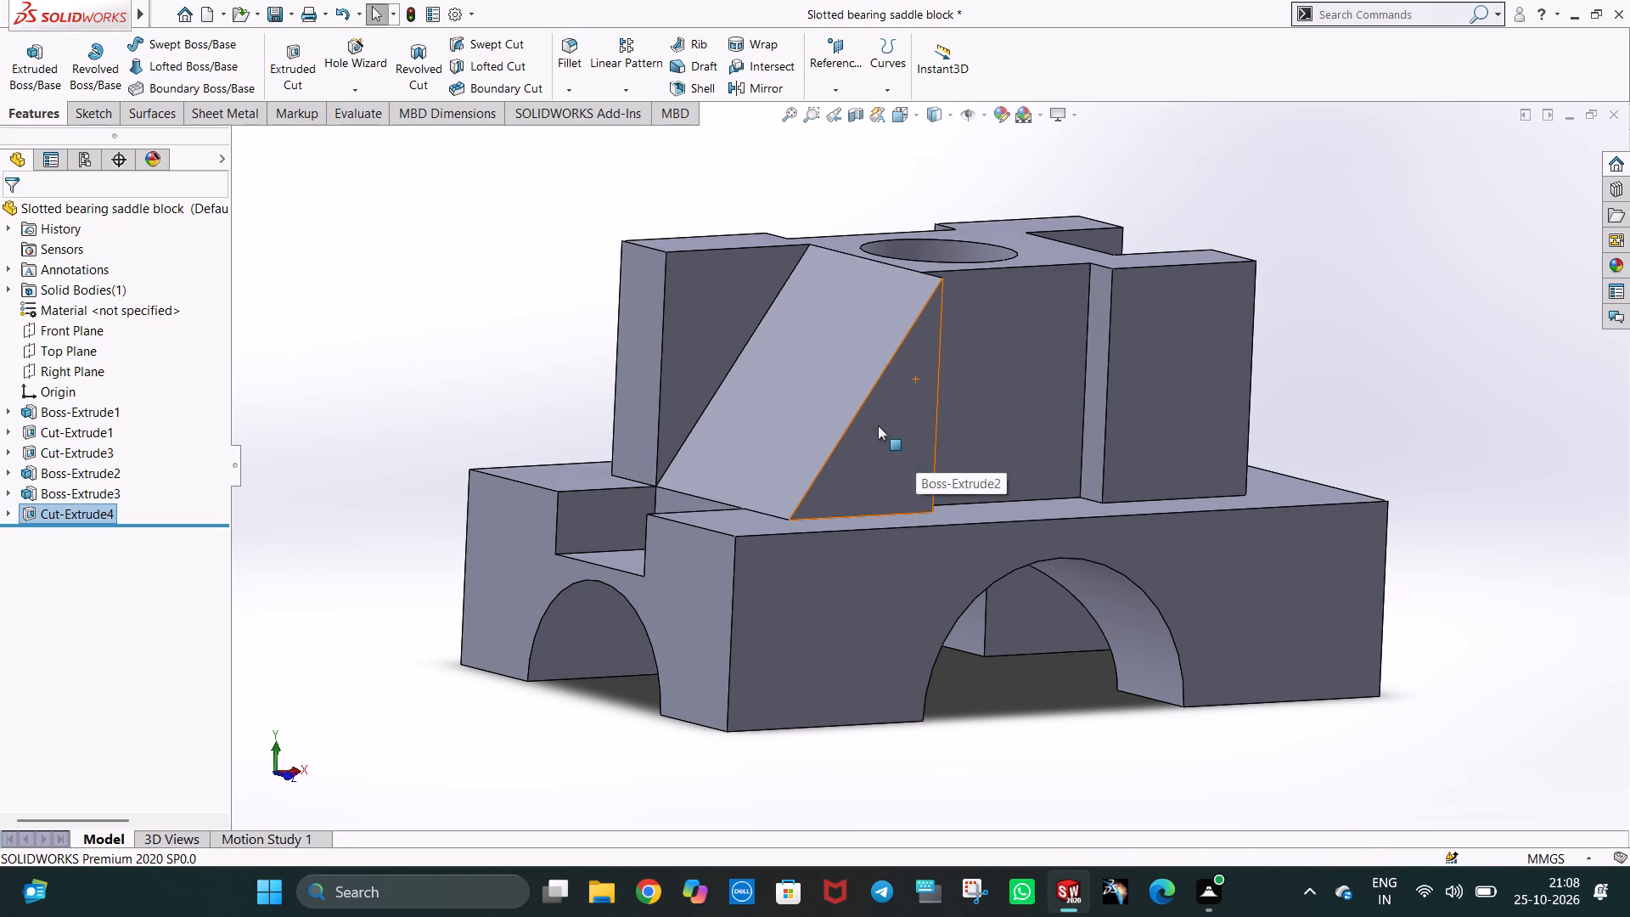
Sketch a closed triangle above the slope on the boss's triangular front face, with a 30 mm outer vertical side and a 22 mm top side.
key(ctrl+1)
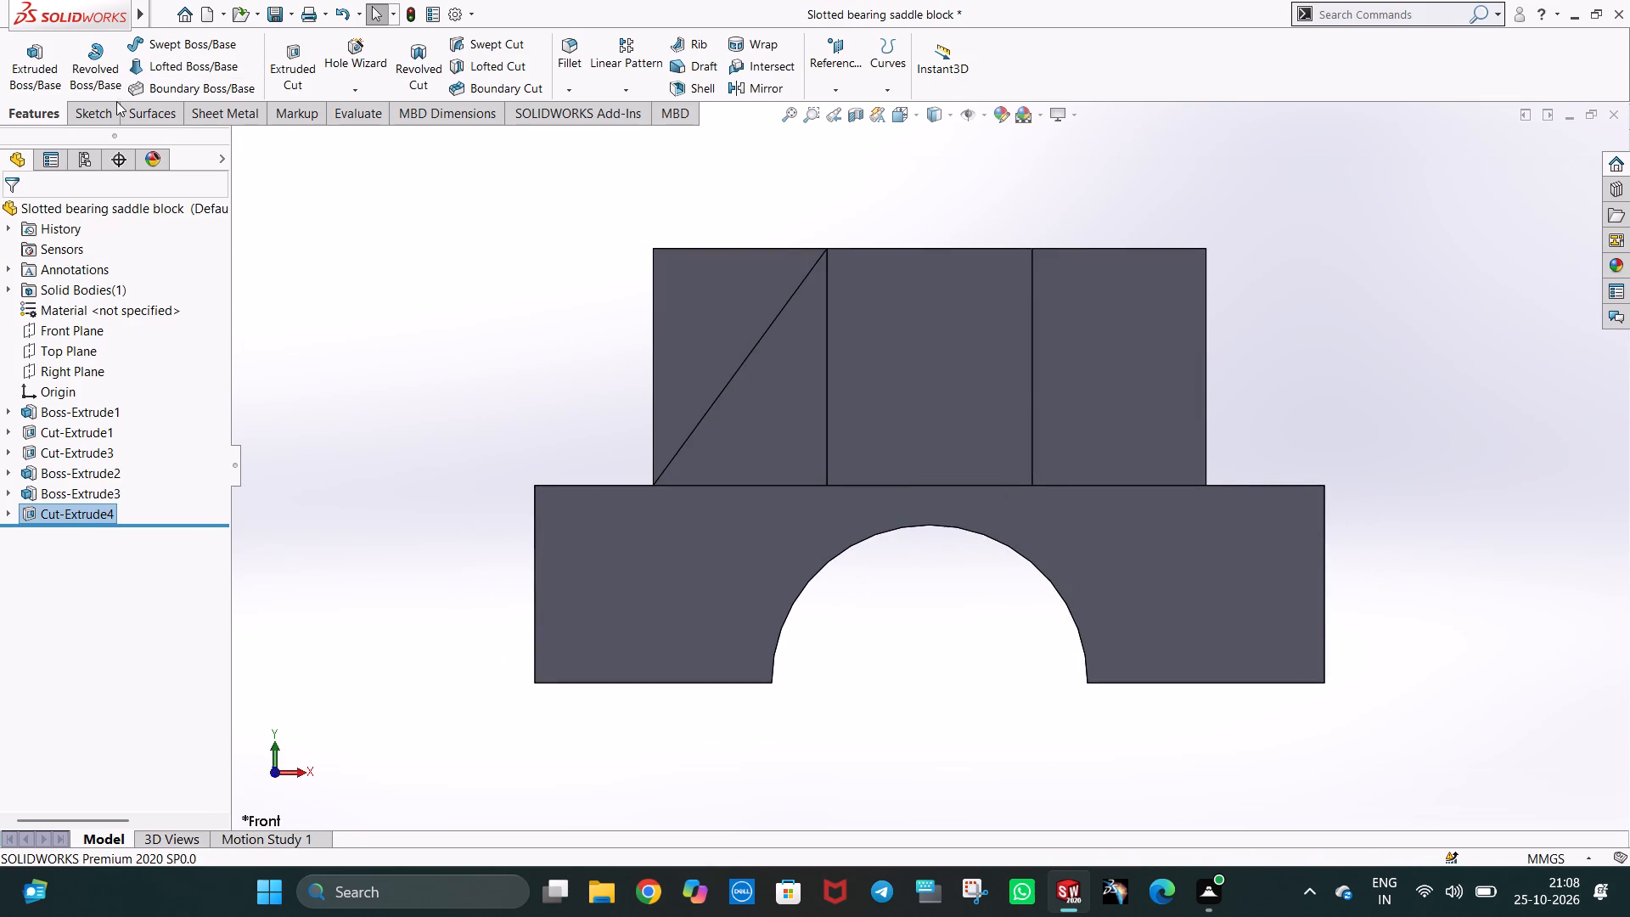
click(107, 118)
right_click(775, 423)
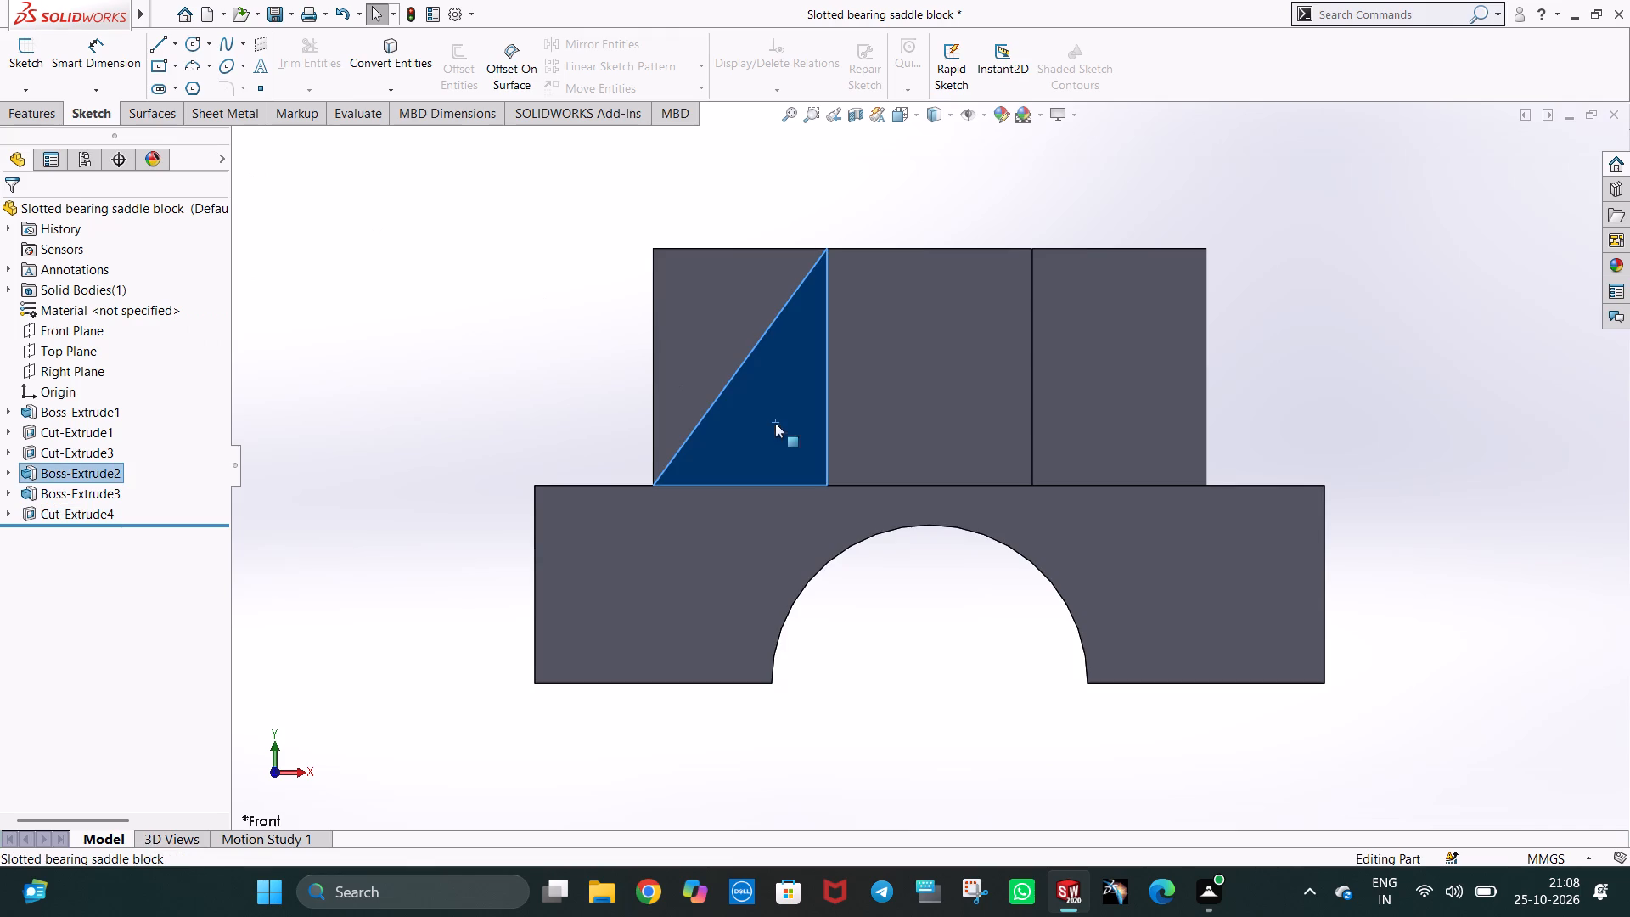
click(812, 402)
click(155, 44)
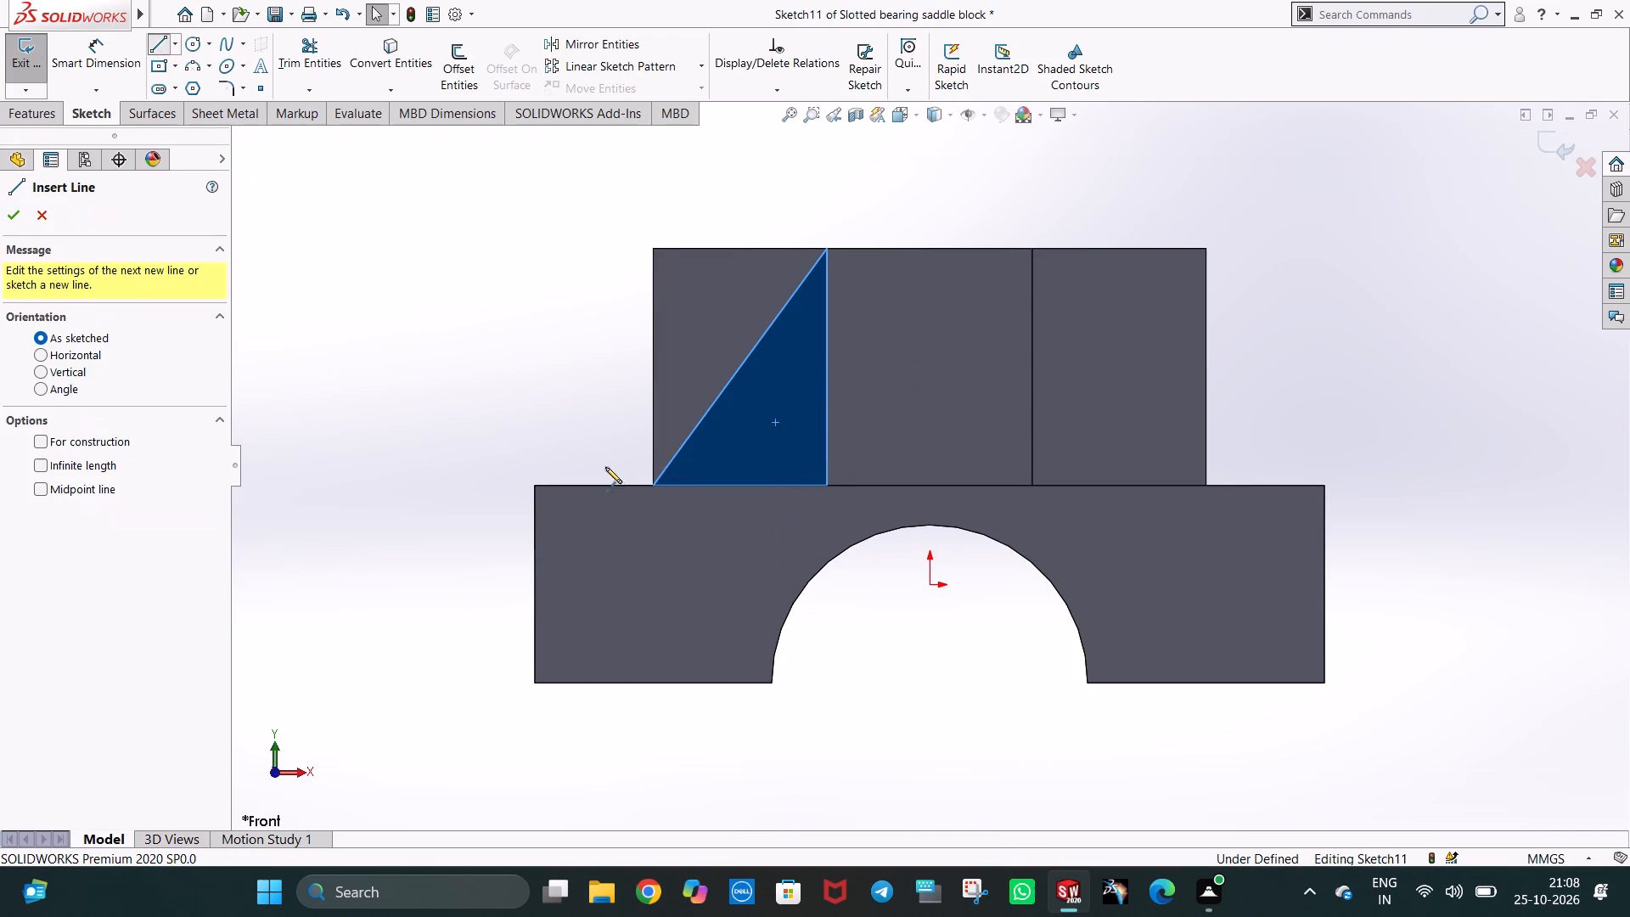
click(653, 485)
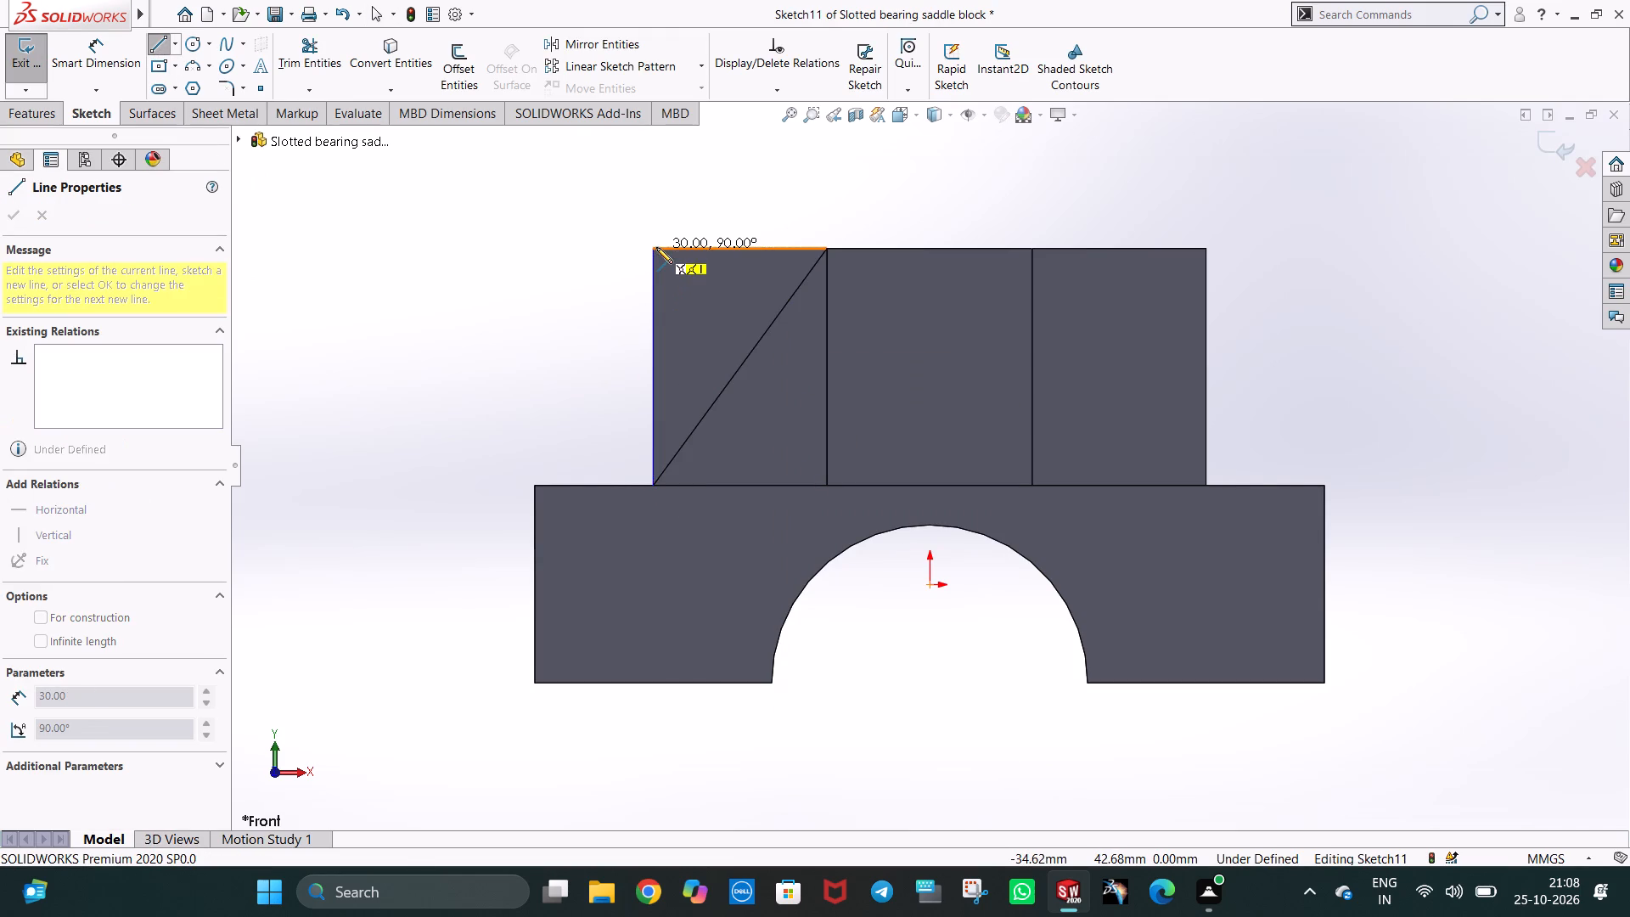
click(655, 247)
click(830, 247)
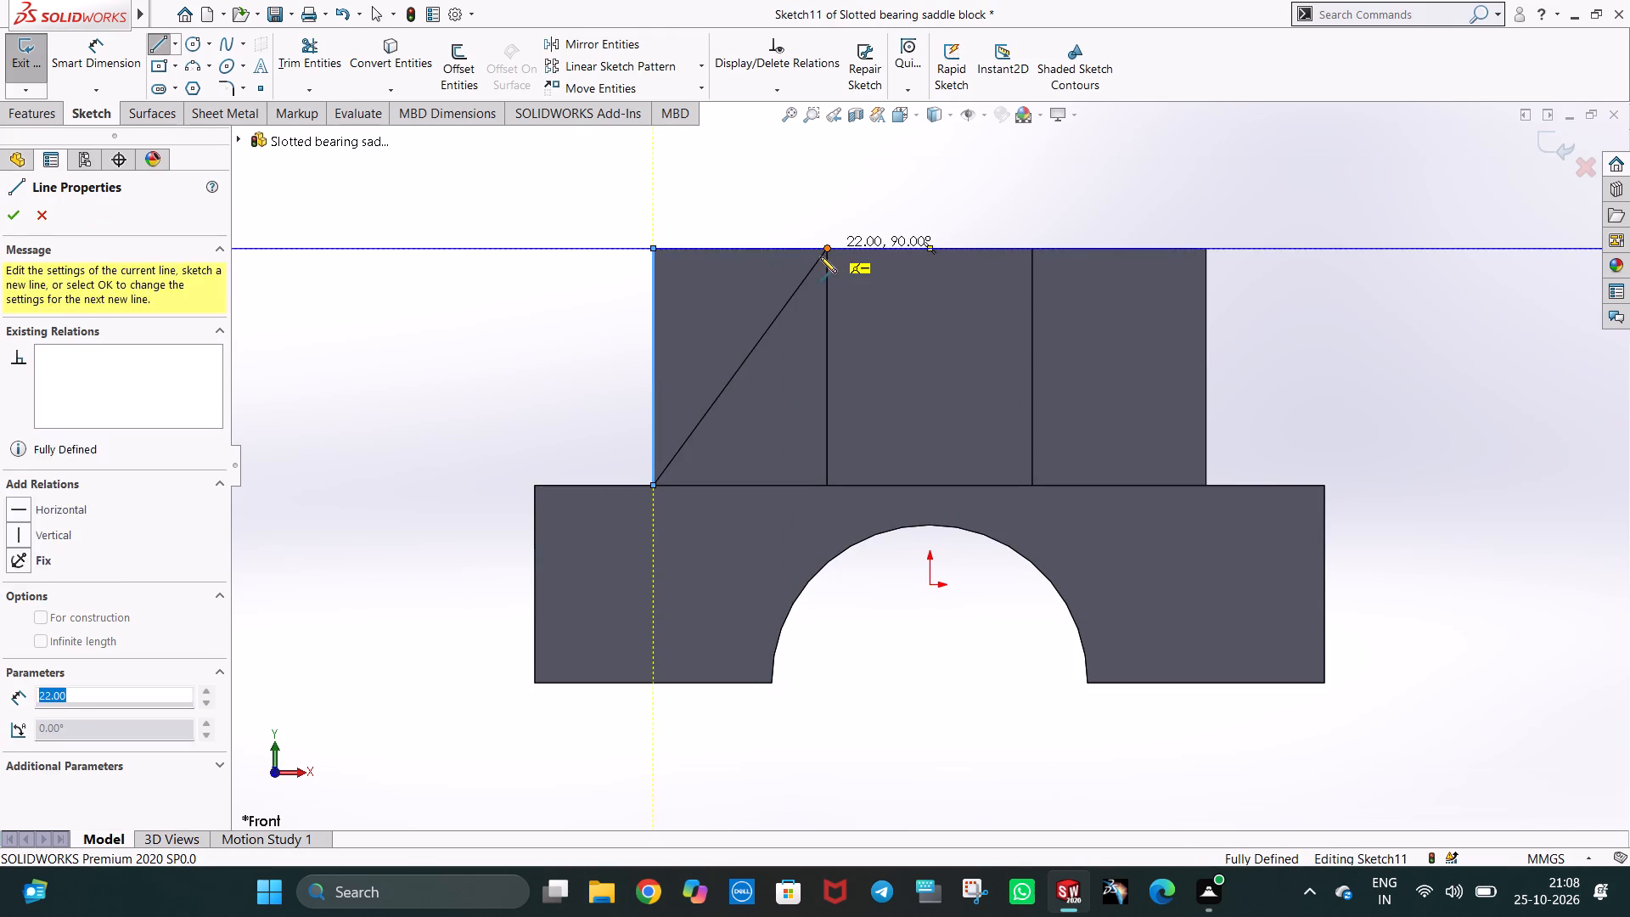
click(653, 487)
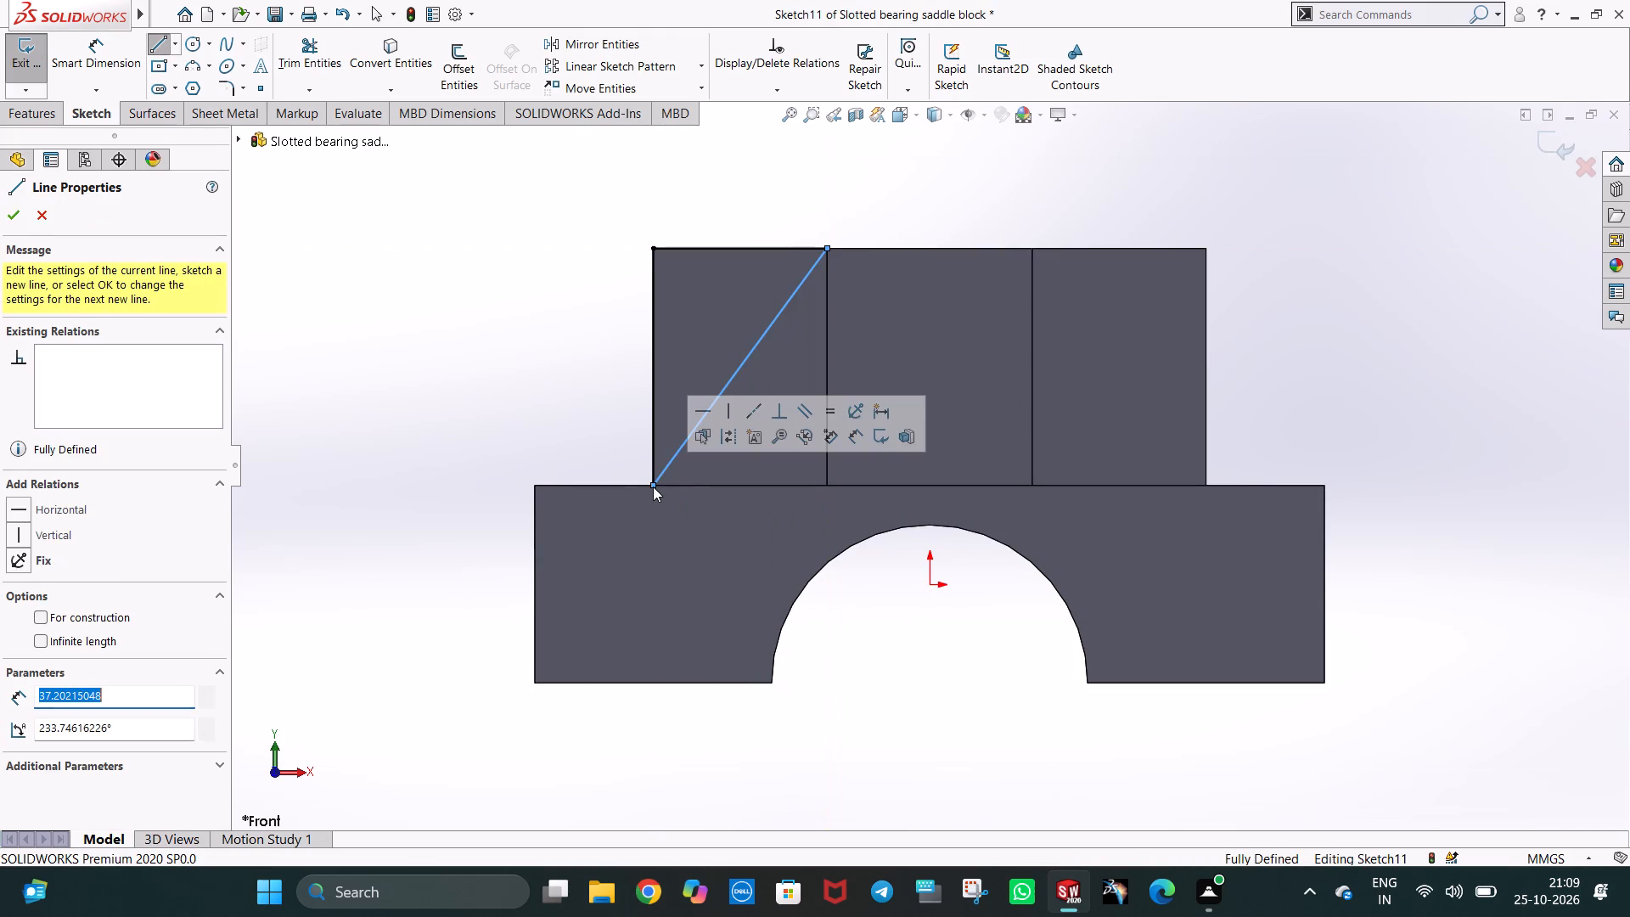
key(Escape)
key(Escape)
key(Escape)
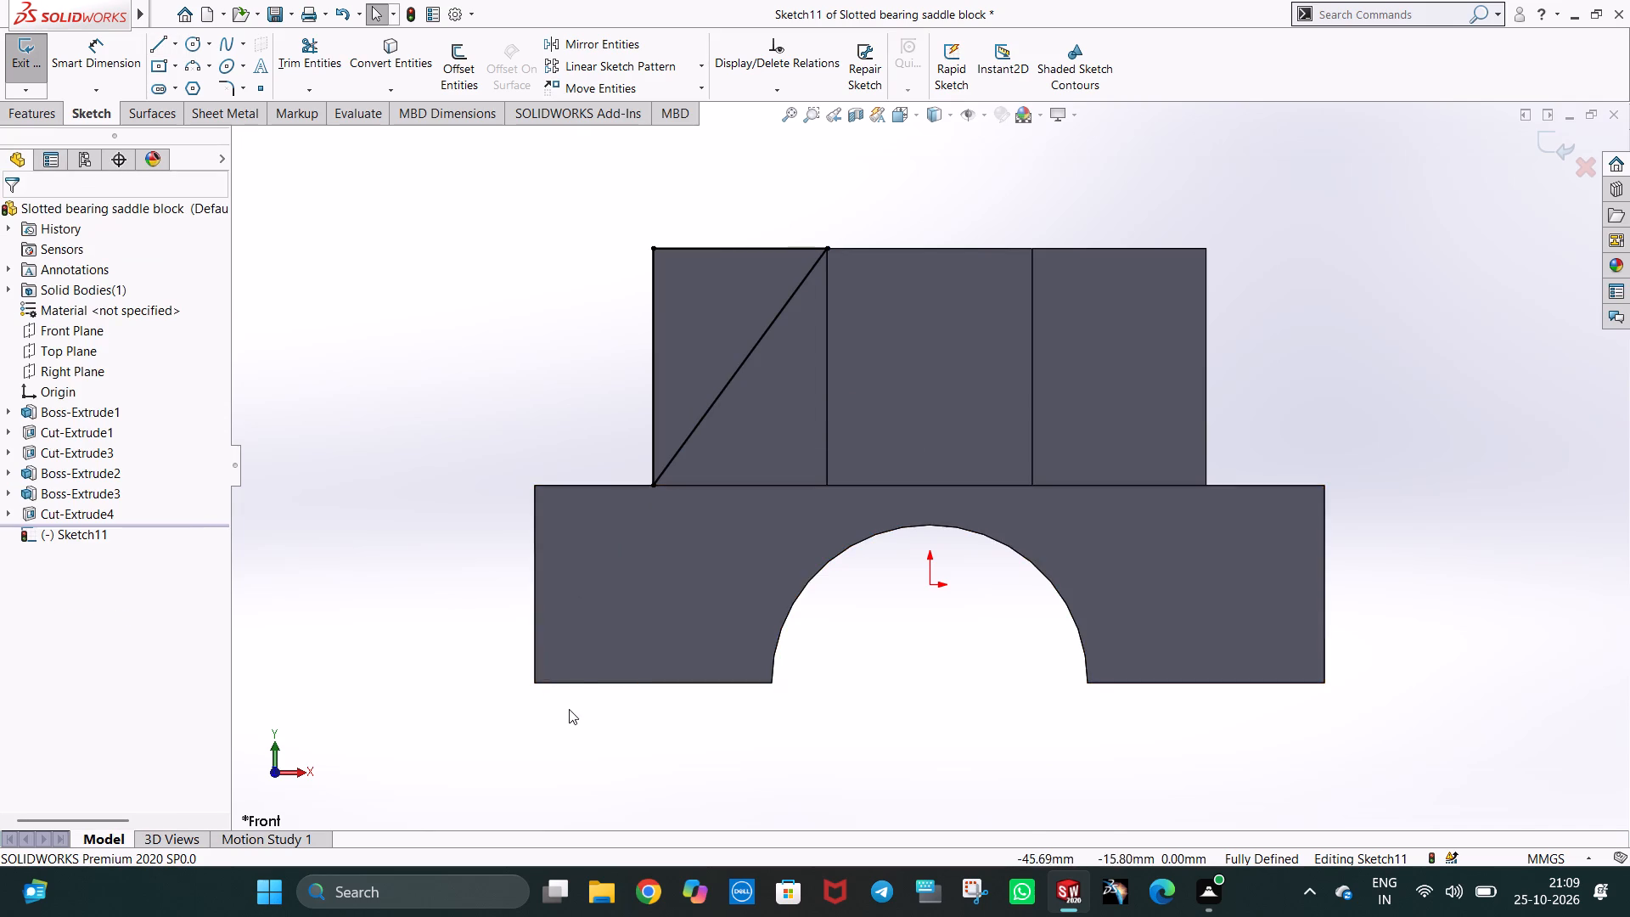
Extrude the triangle as a blind boss 10 mm in the reversed direction, merged with the body, to rebuild the front wall beside the slope.
middle_drag(564, 605, 686, 633)
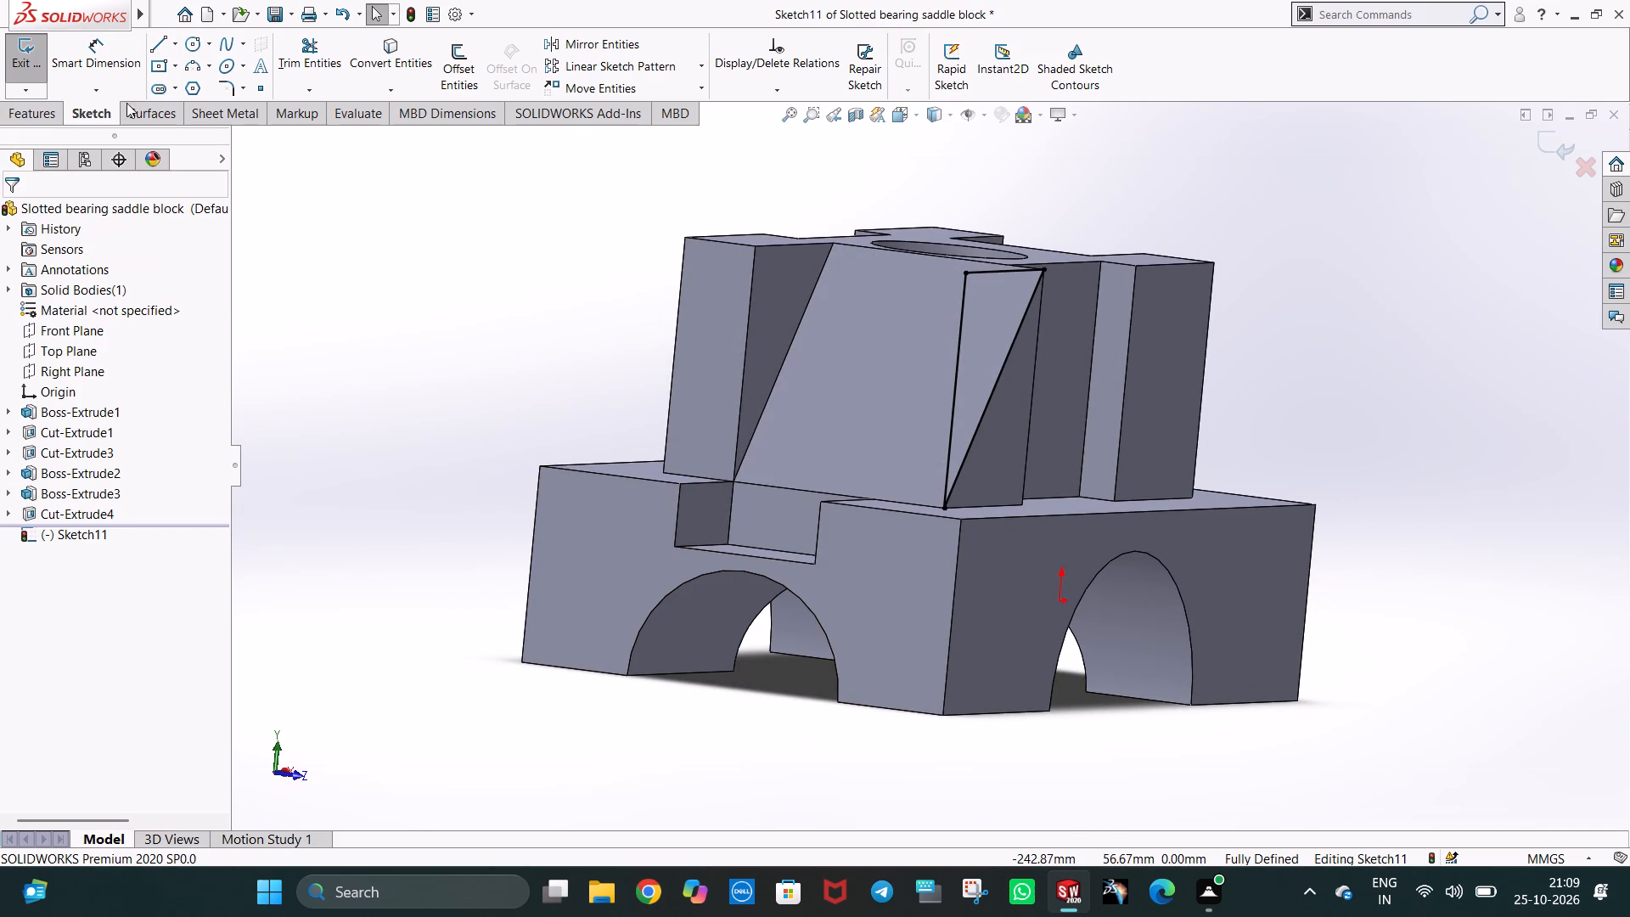
click(41, 118)
click(34, 61)
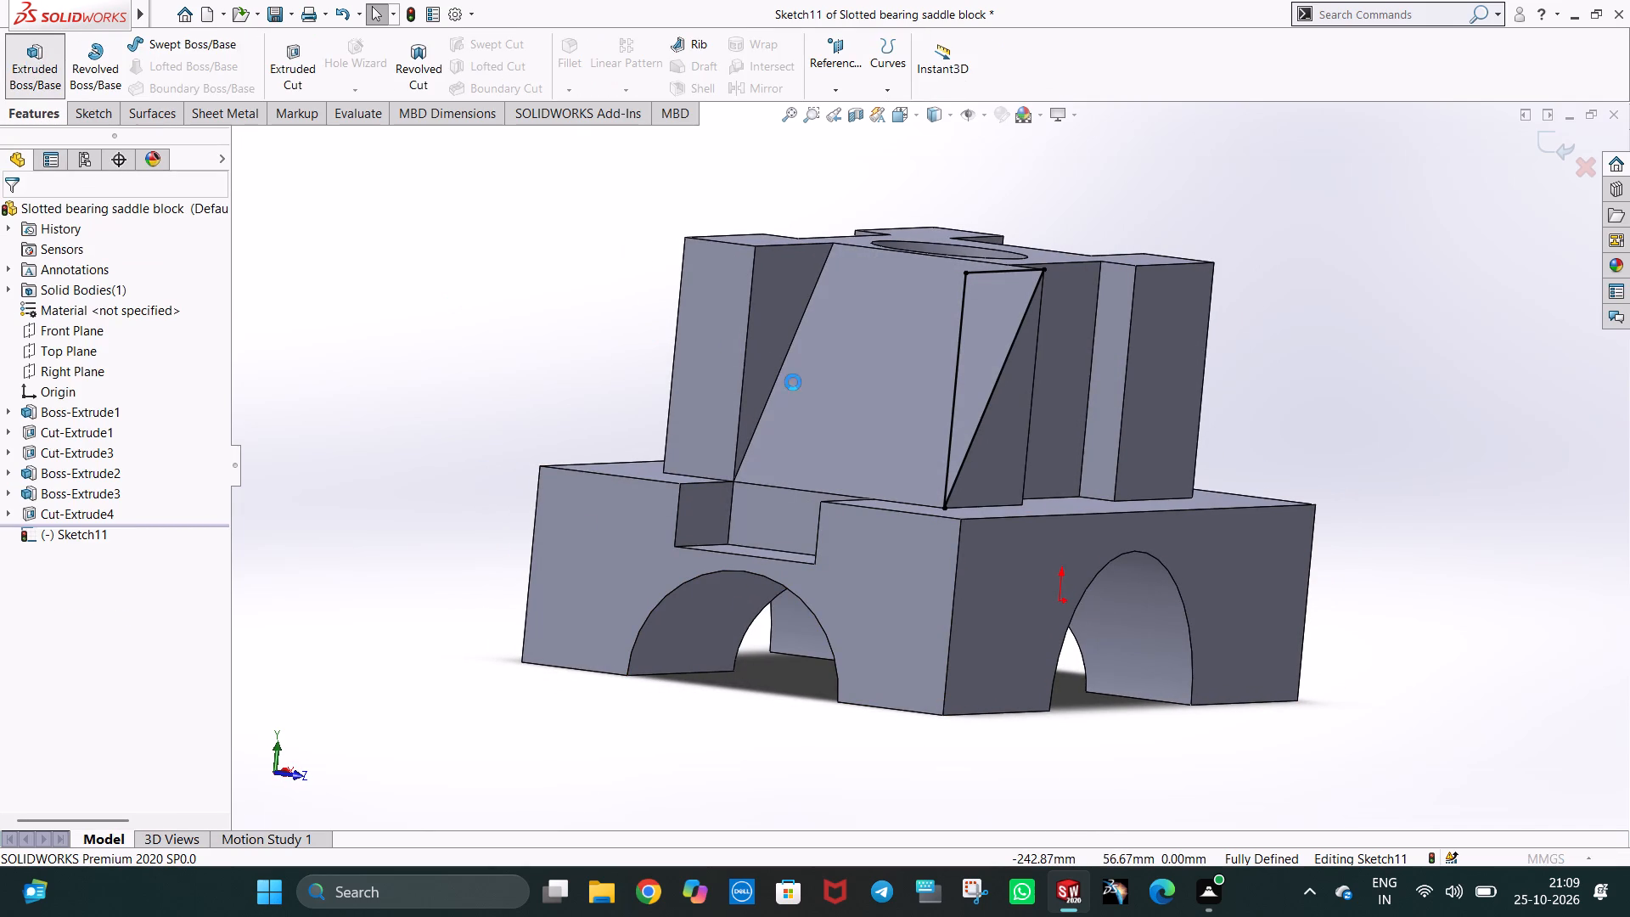
click(17, 324)
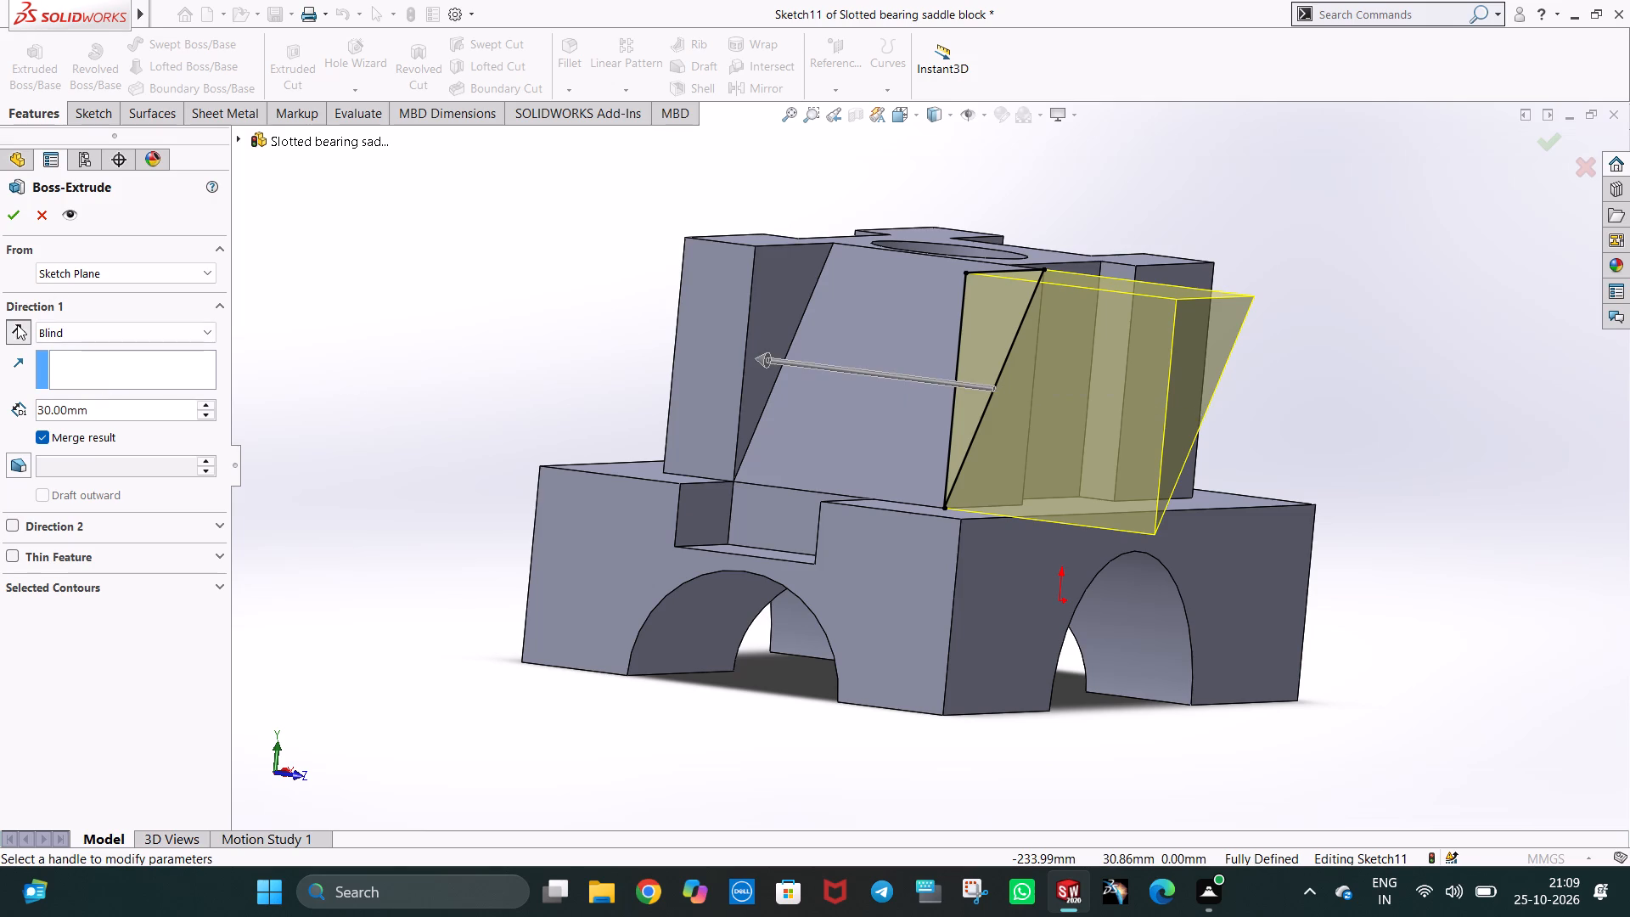
middle_drag(752, 485, 773, 486)
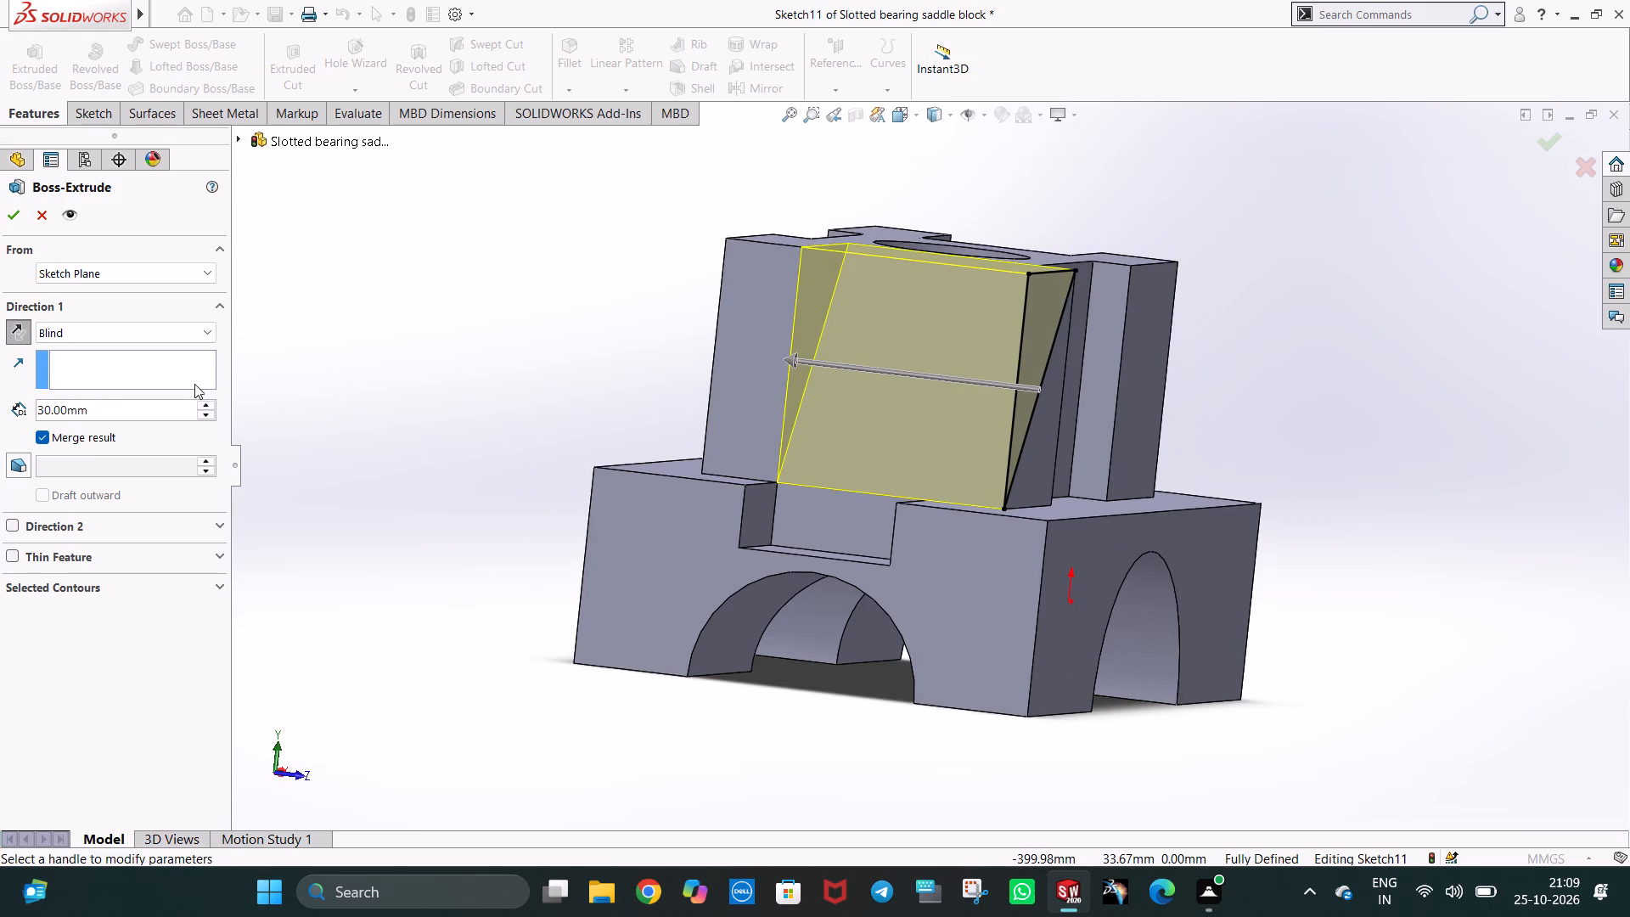
drag(149, 401, 14, 413)
drag(84, 408, 41, 413)
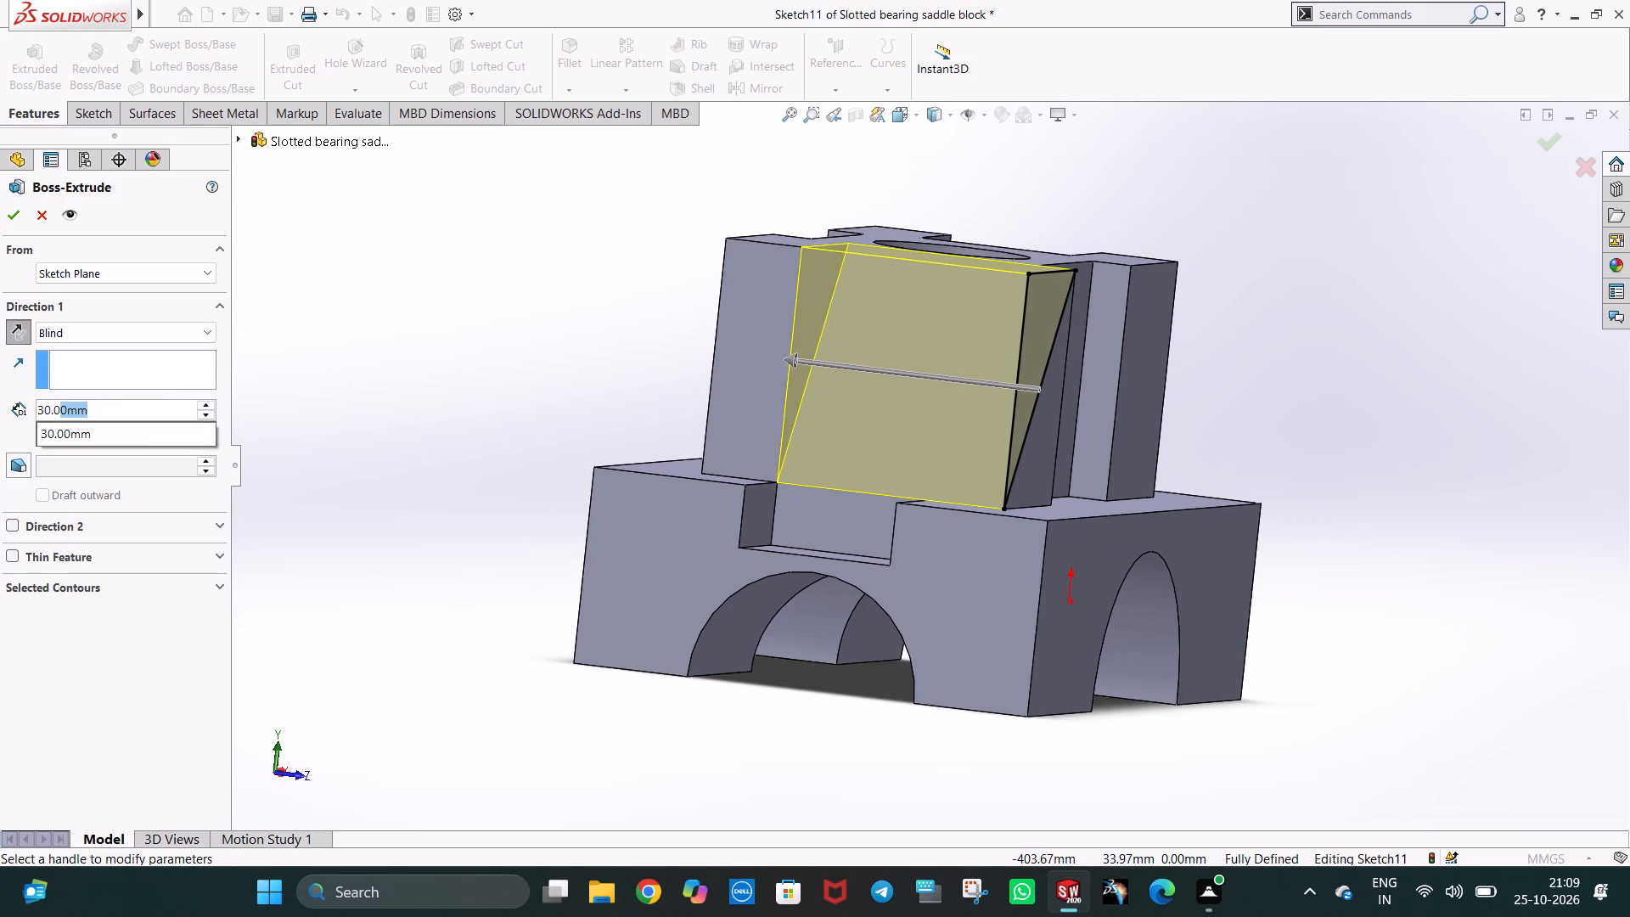
drag(41, 413, 31, 417)
key(1)
key(0)
key(Return)
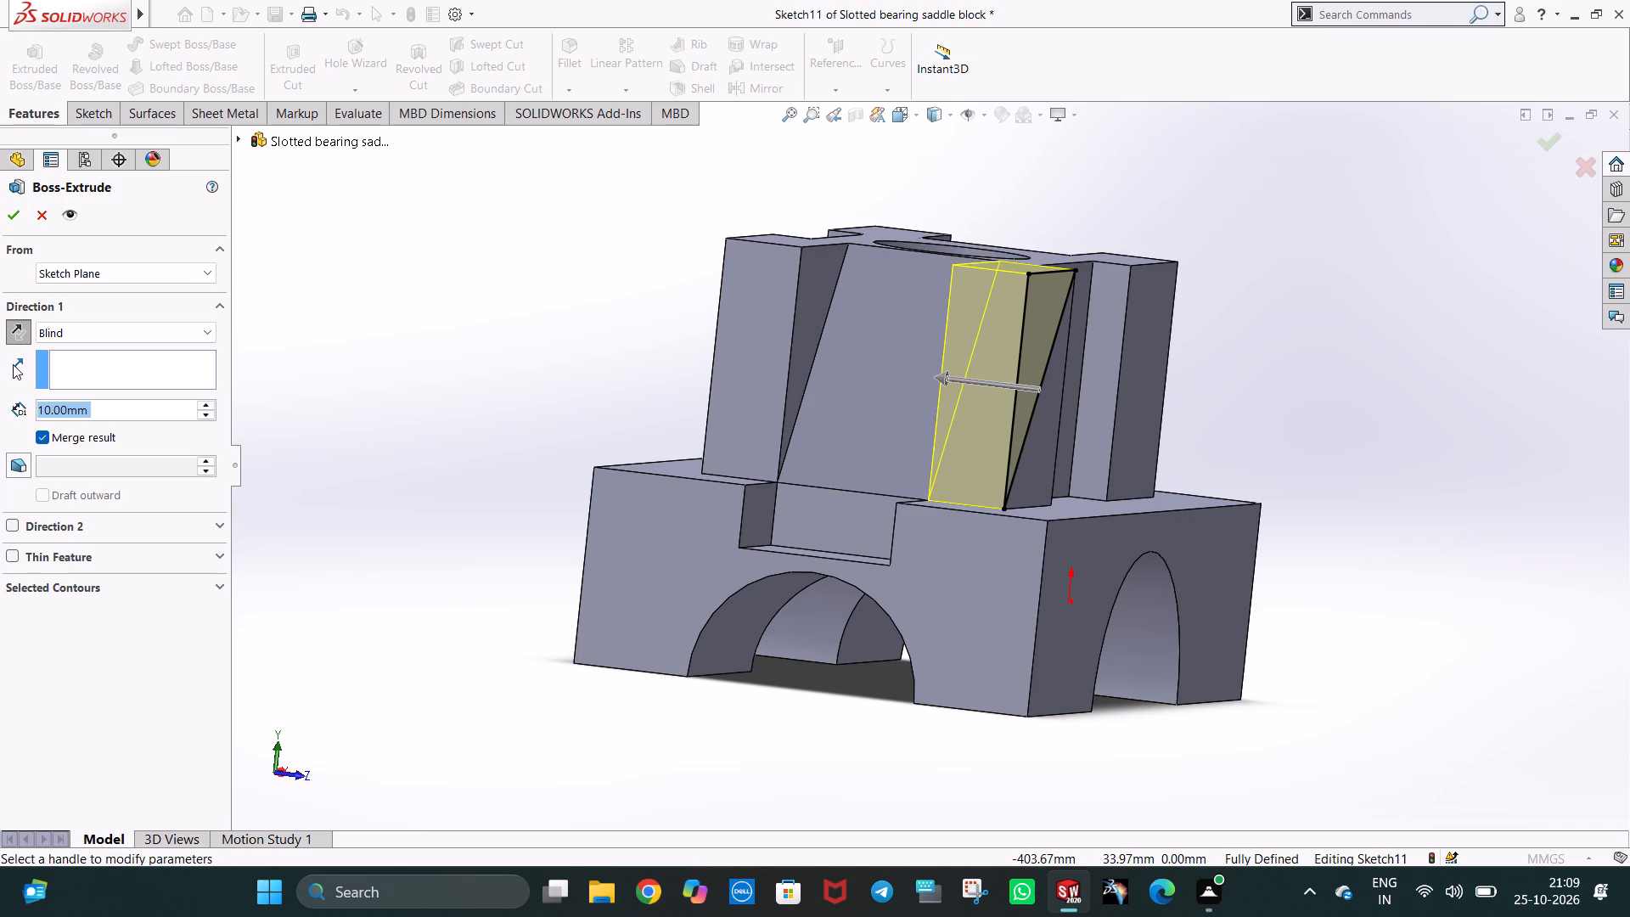
click(2, 212)
Examine the block from several angles, checking the sloping end, the side walls and the end slot.
middle_drag(1043, 447, 998, 467)
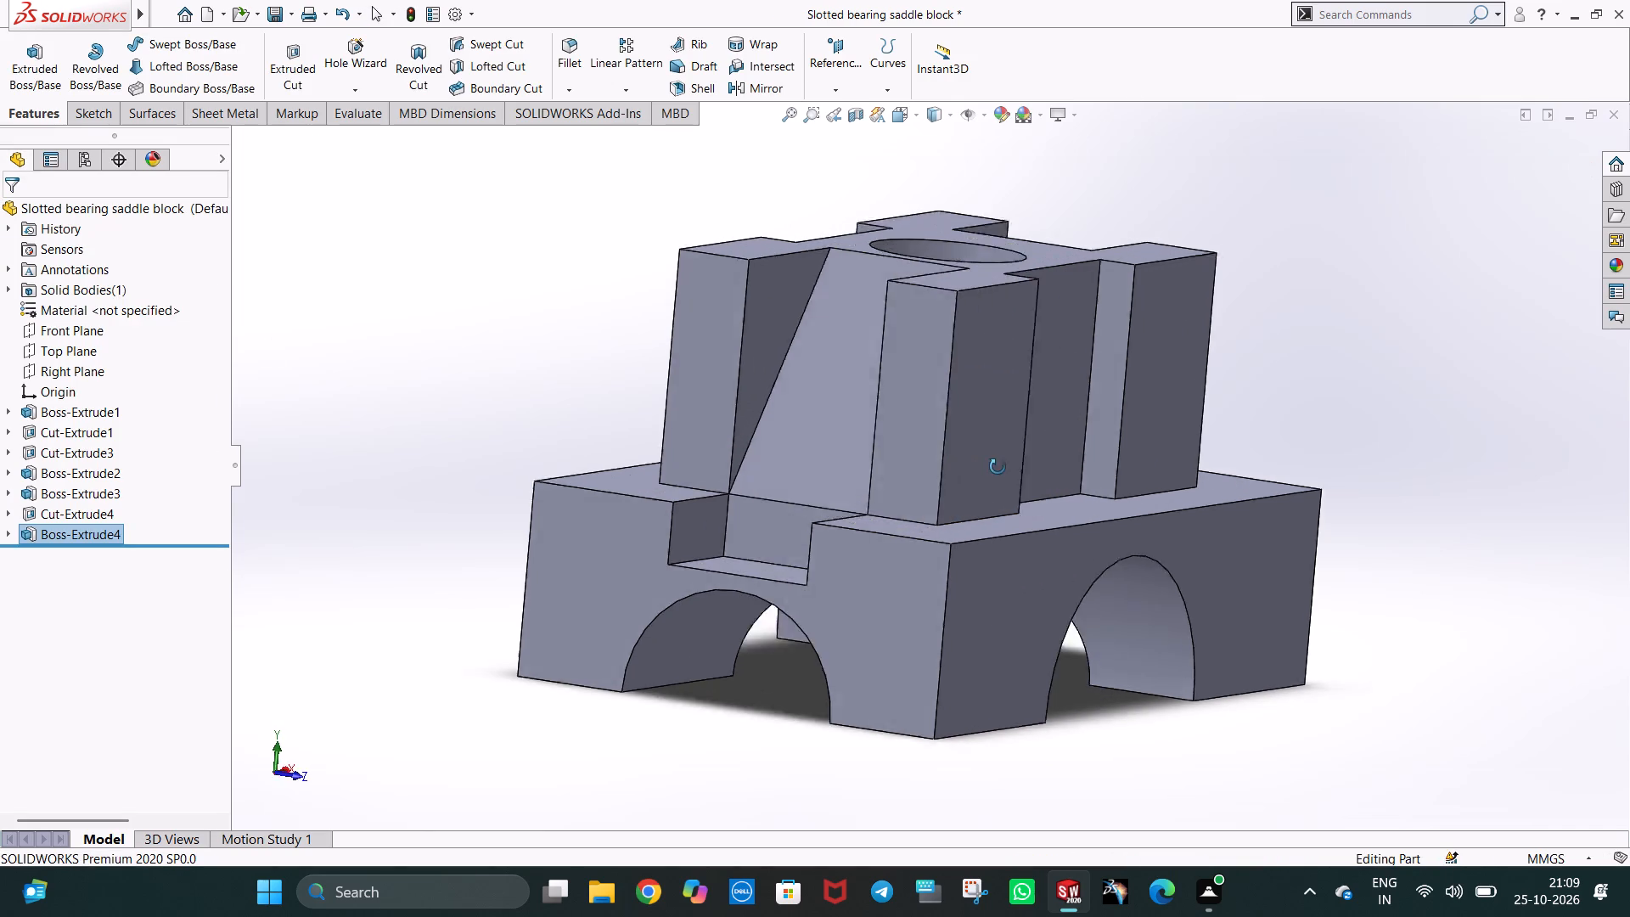
middle_drag(998, 467, 1006, 612)
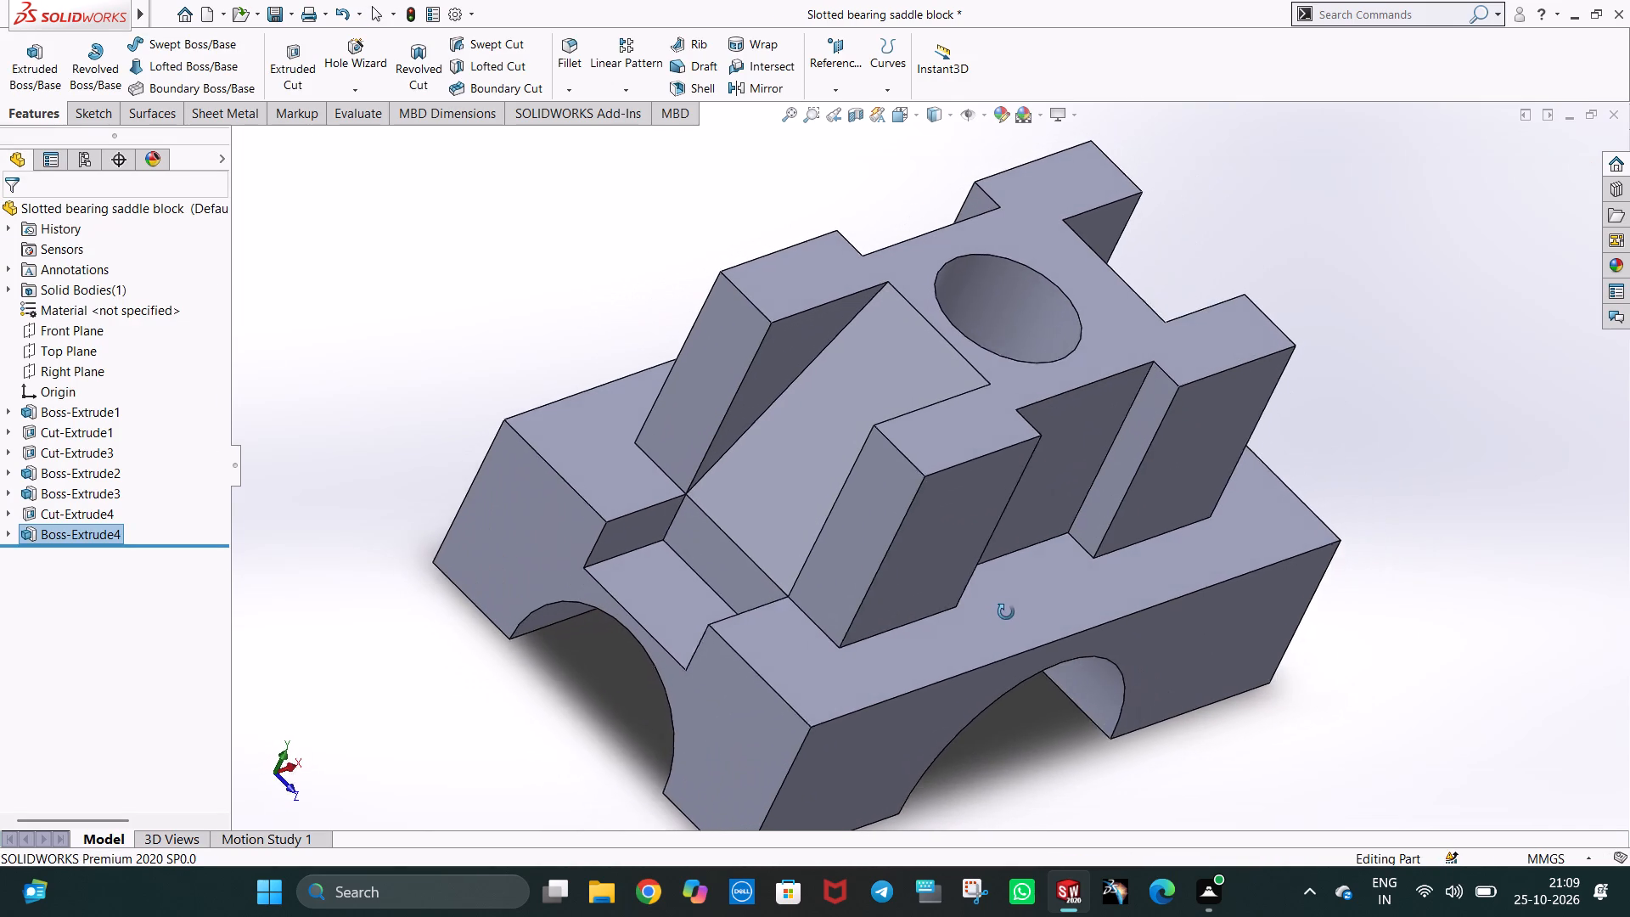
middle_drag(1006, 612, 1015, 604)
key(ctrl+7)
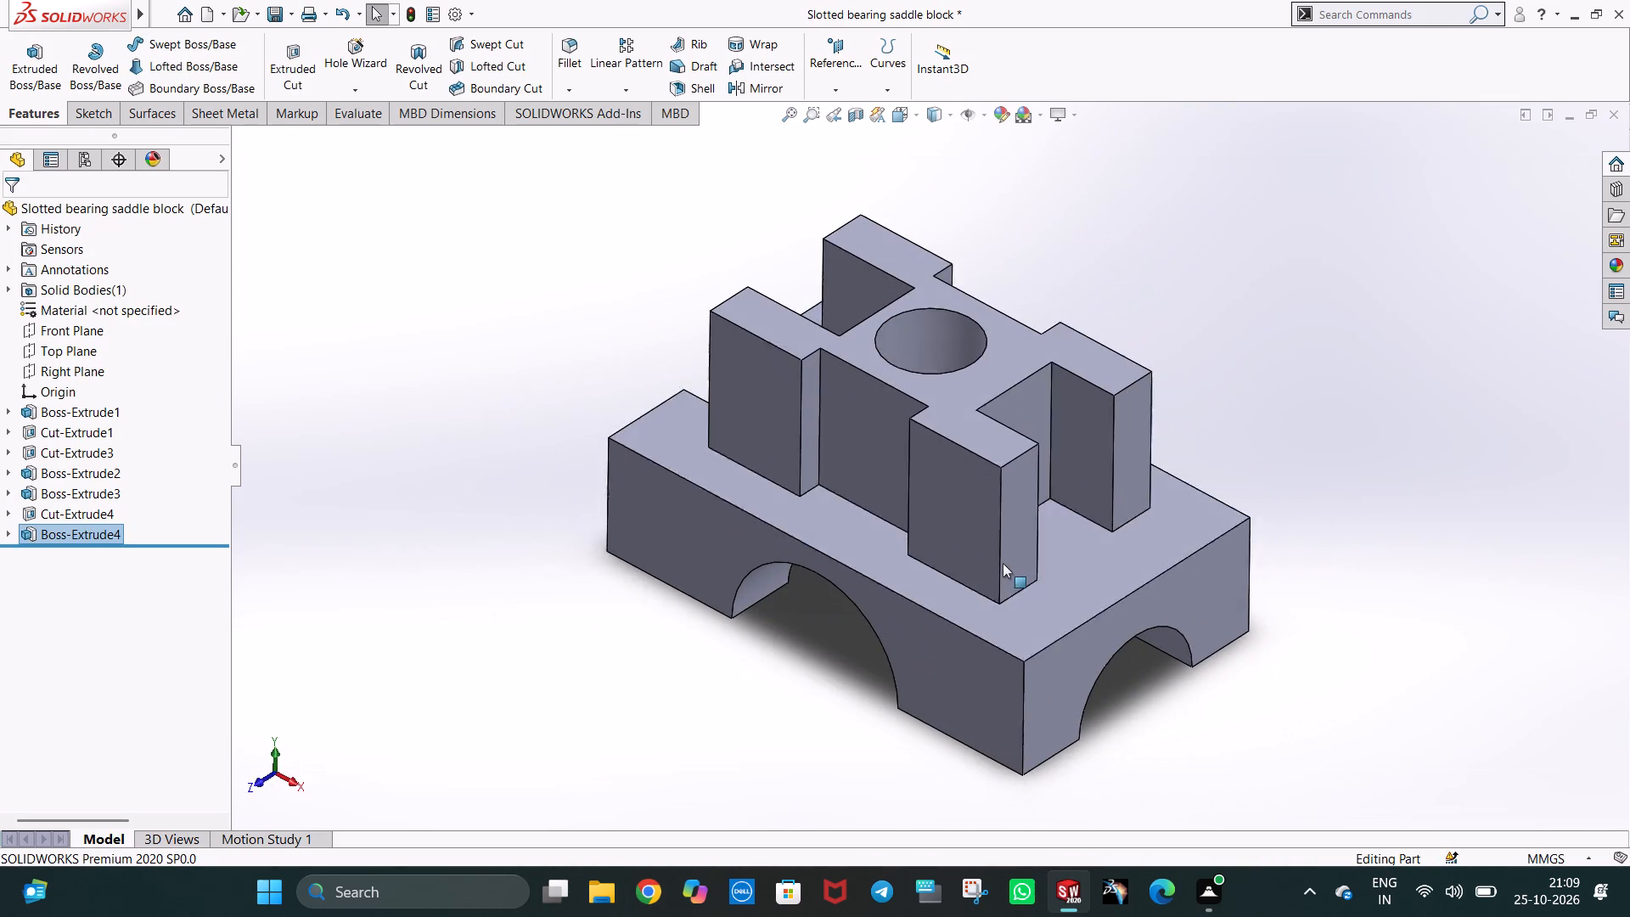
middle_drag(1083, 727, 1178, 695)
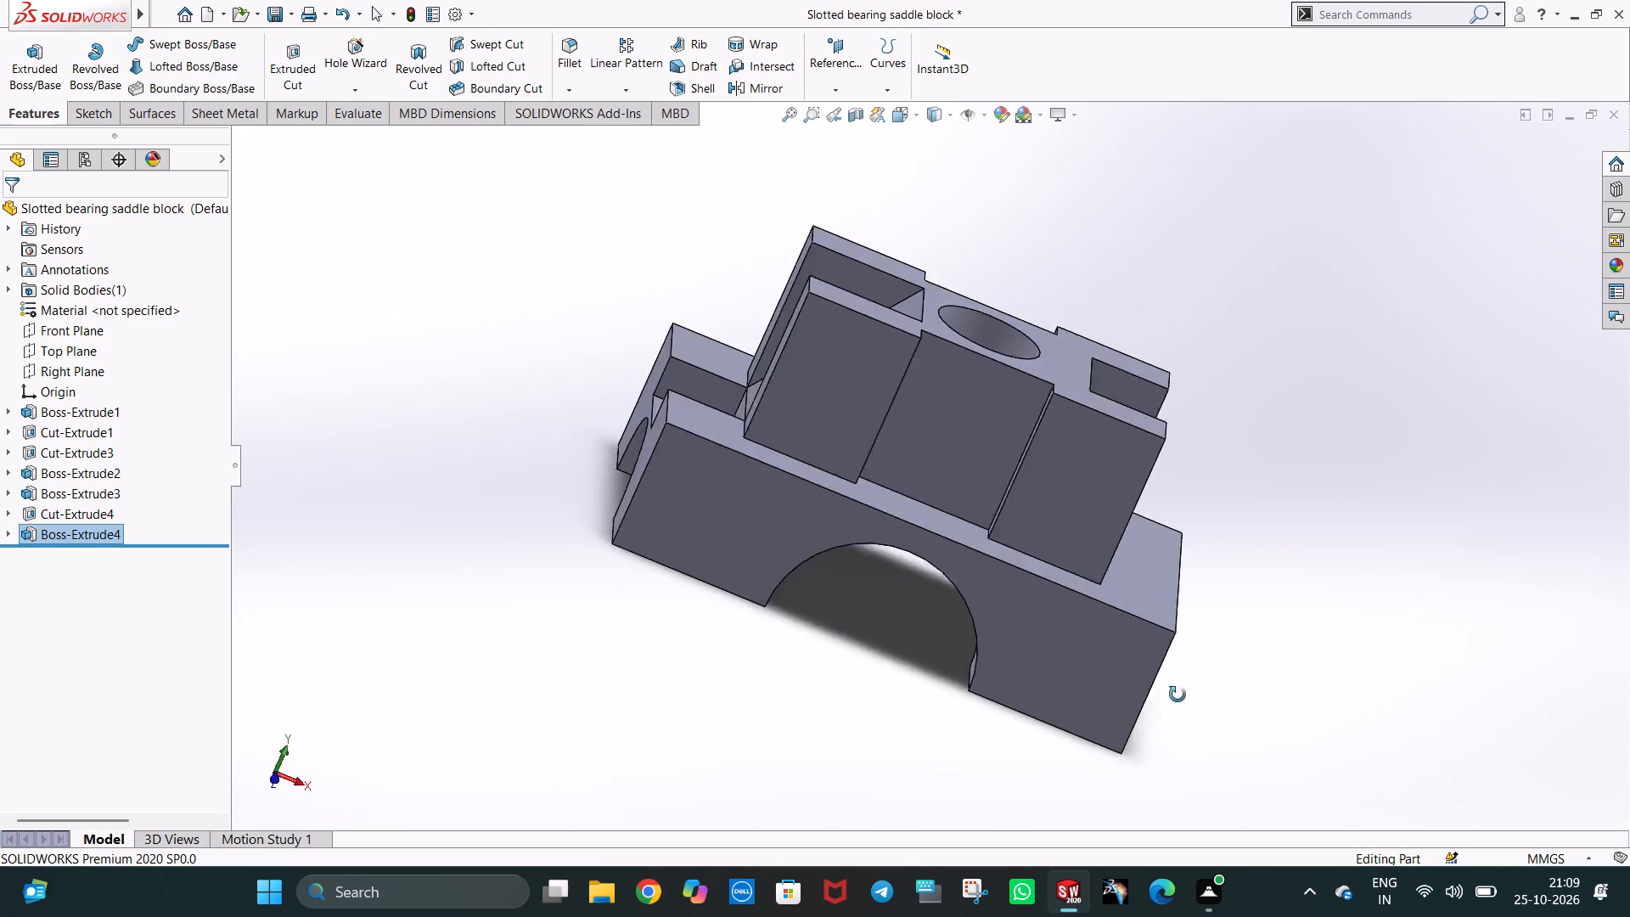
middle_drag(1178, 695, 1300, 684)
middle_drag(863, 406, 797, 587)
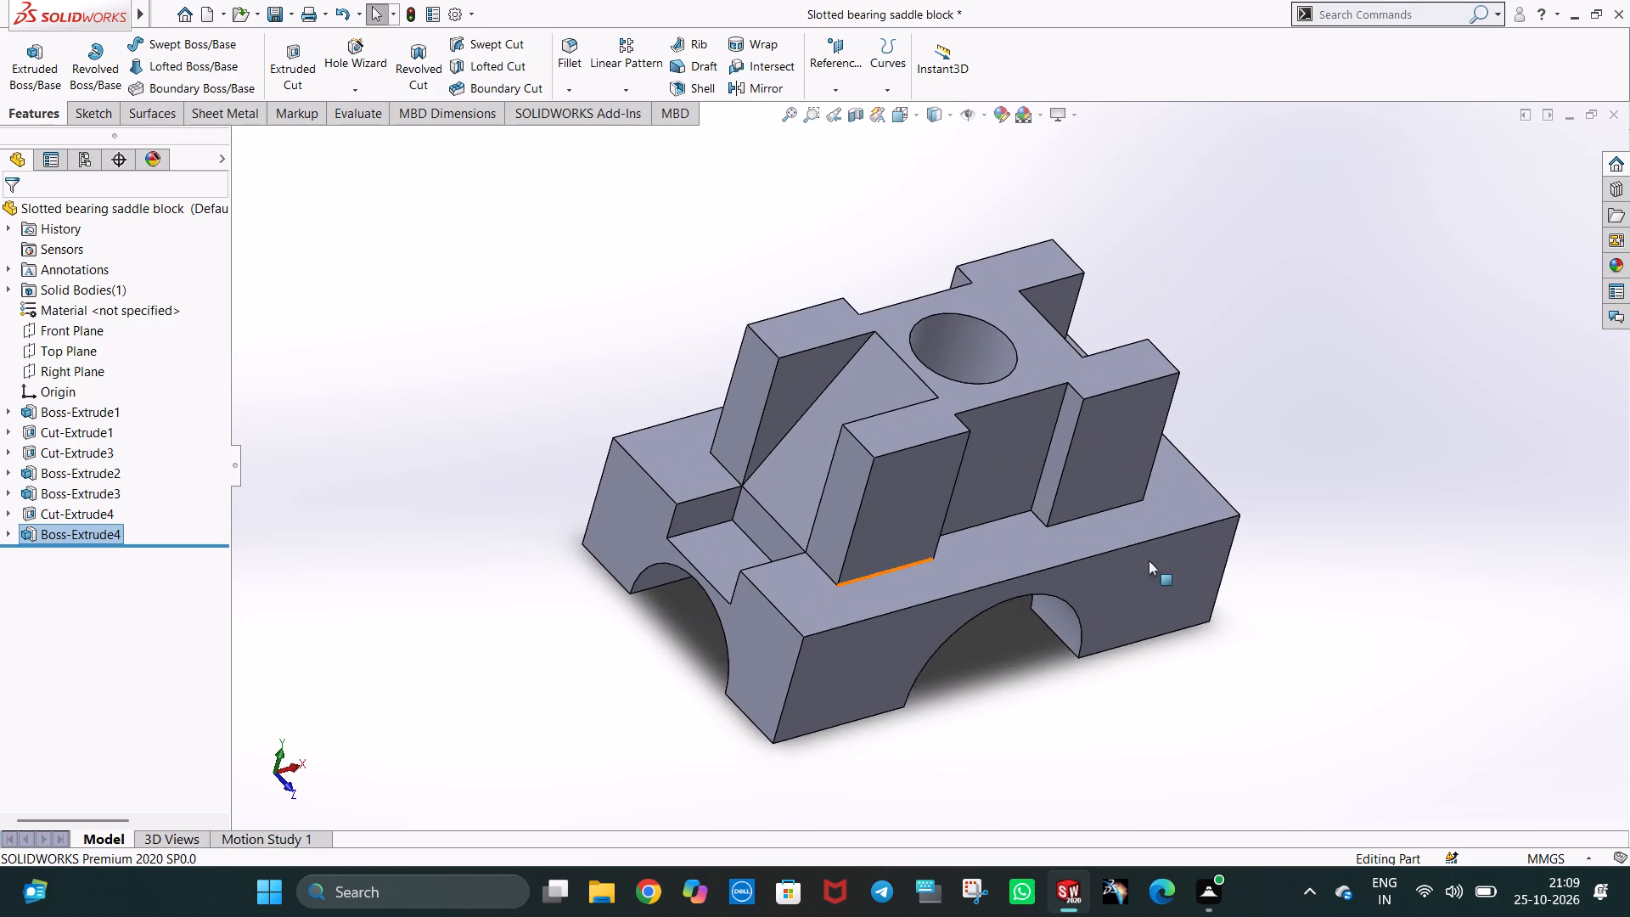
middle_drag(1408, 532, 1407, 435)
middle_drag(1160, 624, 1257, 628)
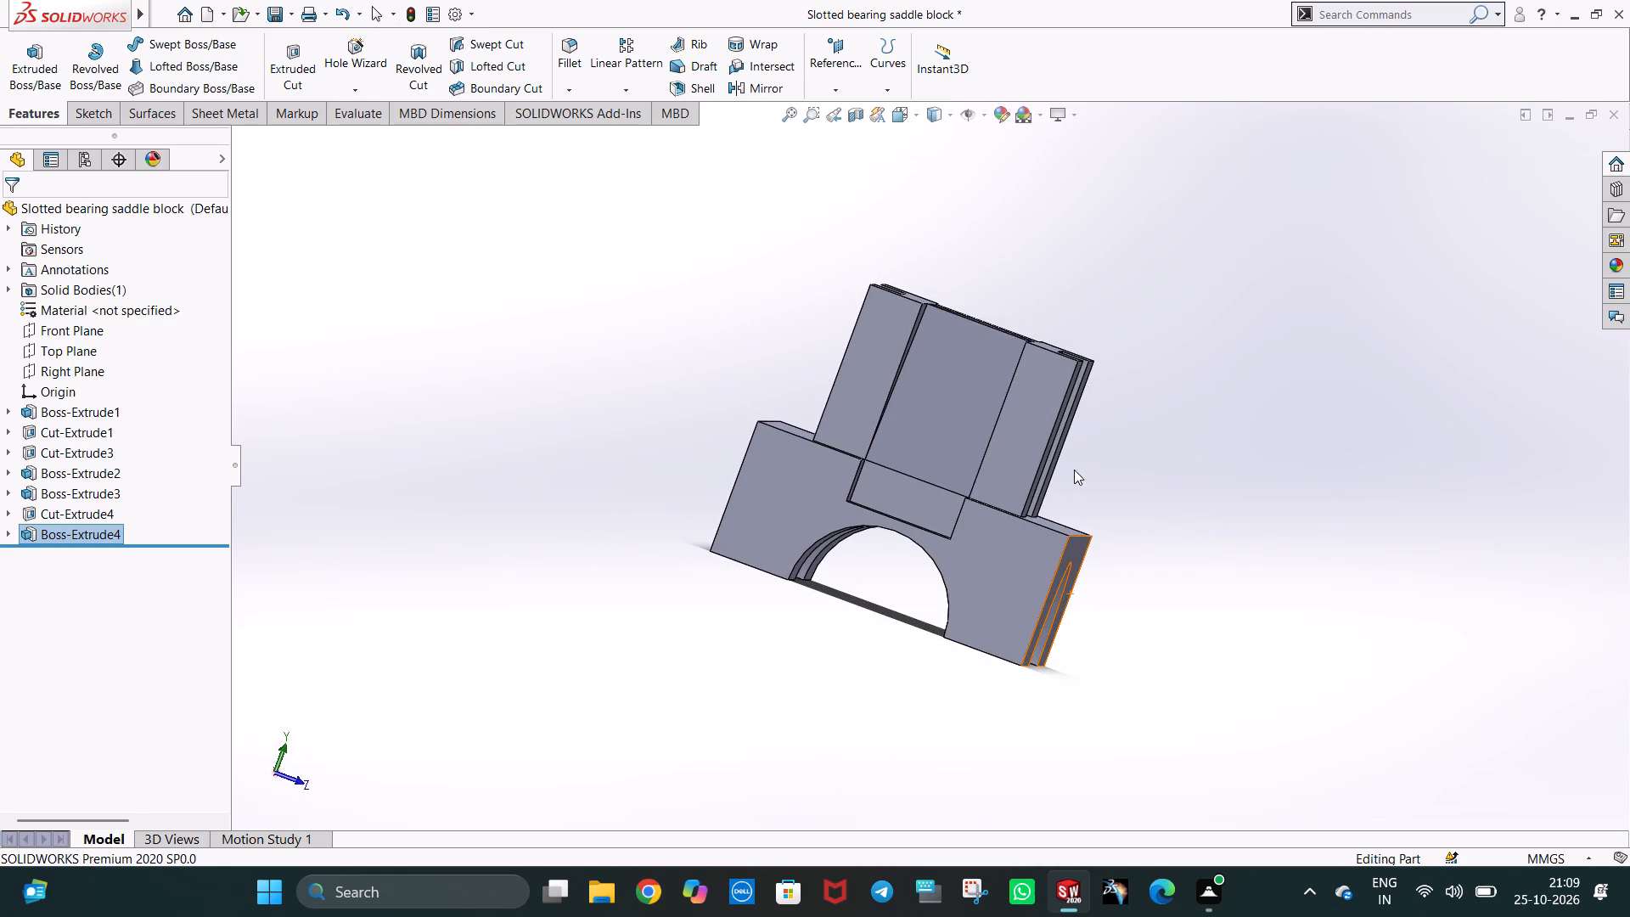
middle_drag(993, 421, 894, 517)
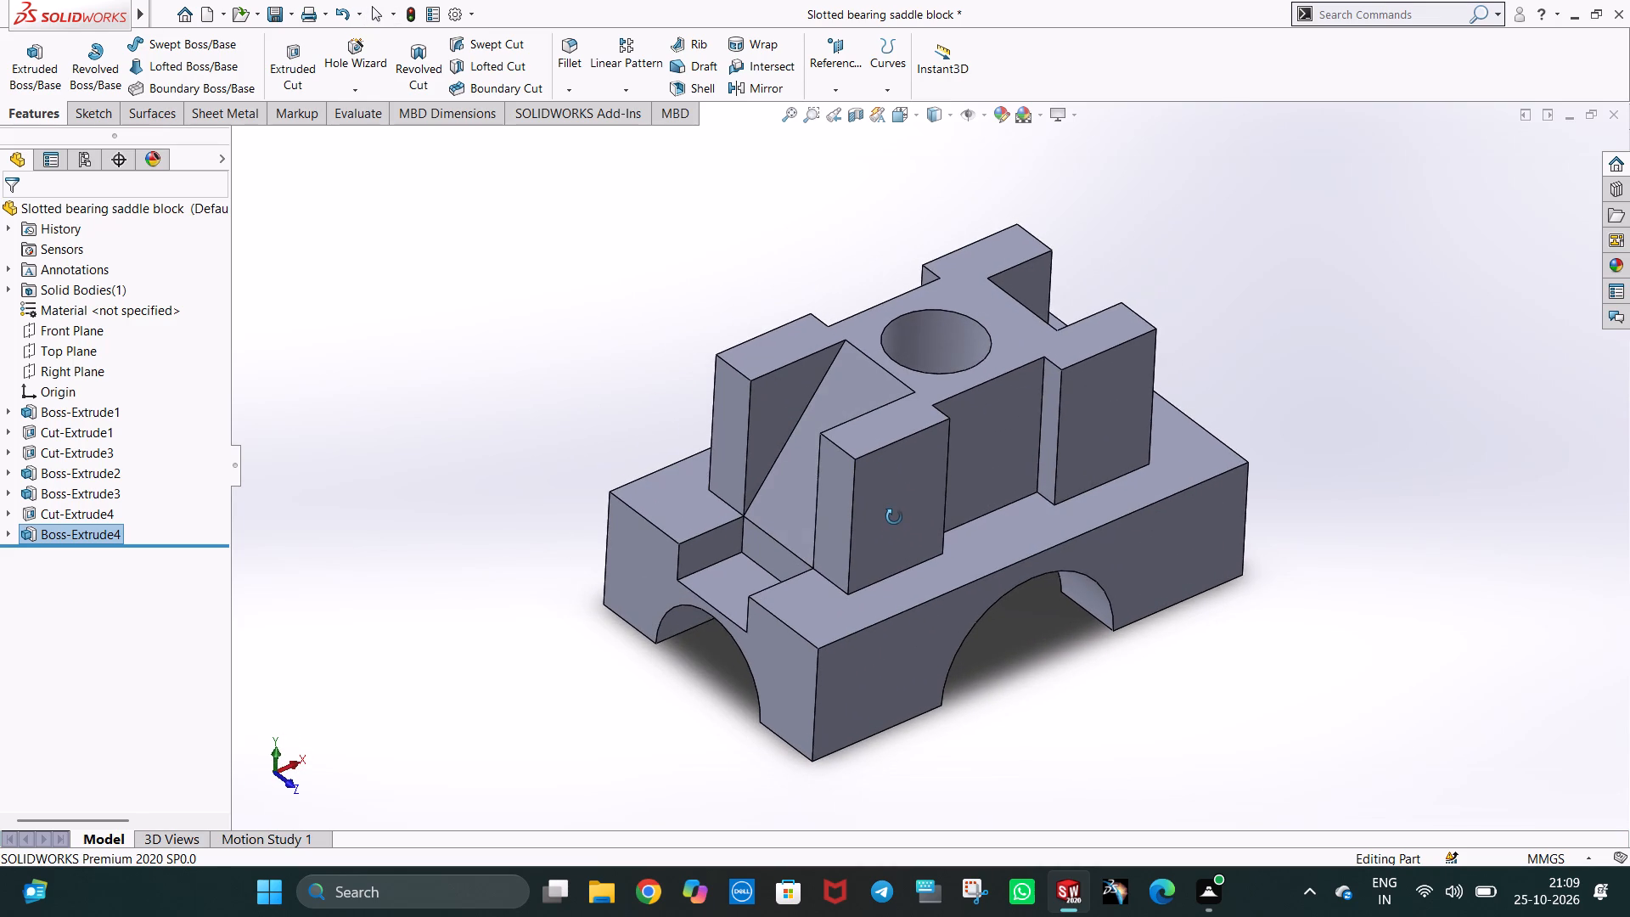
middle_drag(894, 517, 893, 514)
Save the Slotted bearing saddle block part.
click(1346, 605)
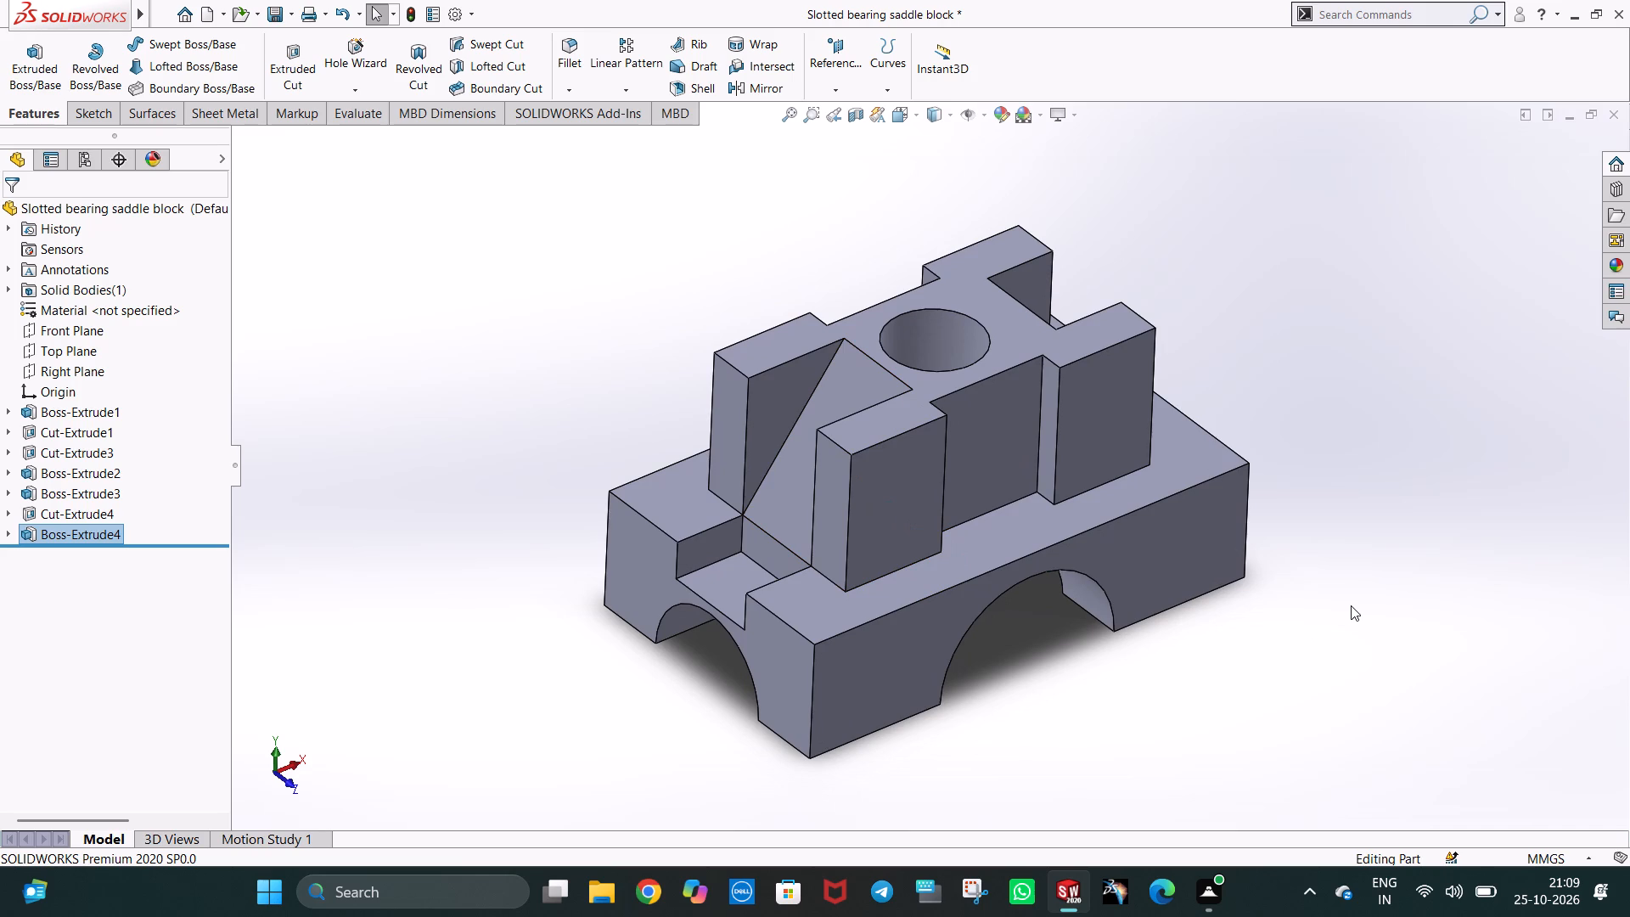
key(ctrl+s)
Capture a screenshot of the whole block with its sloping end and end slot in view.
scroll(1004, 301, down, 1)
scroll(909, 678, up, 1)
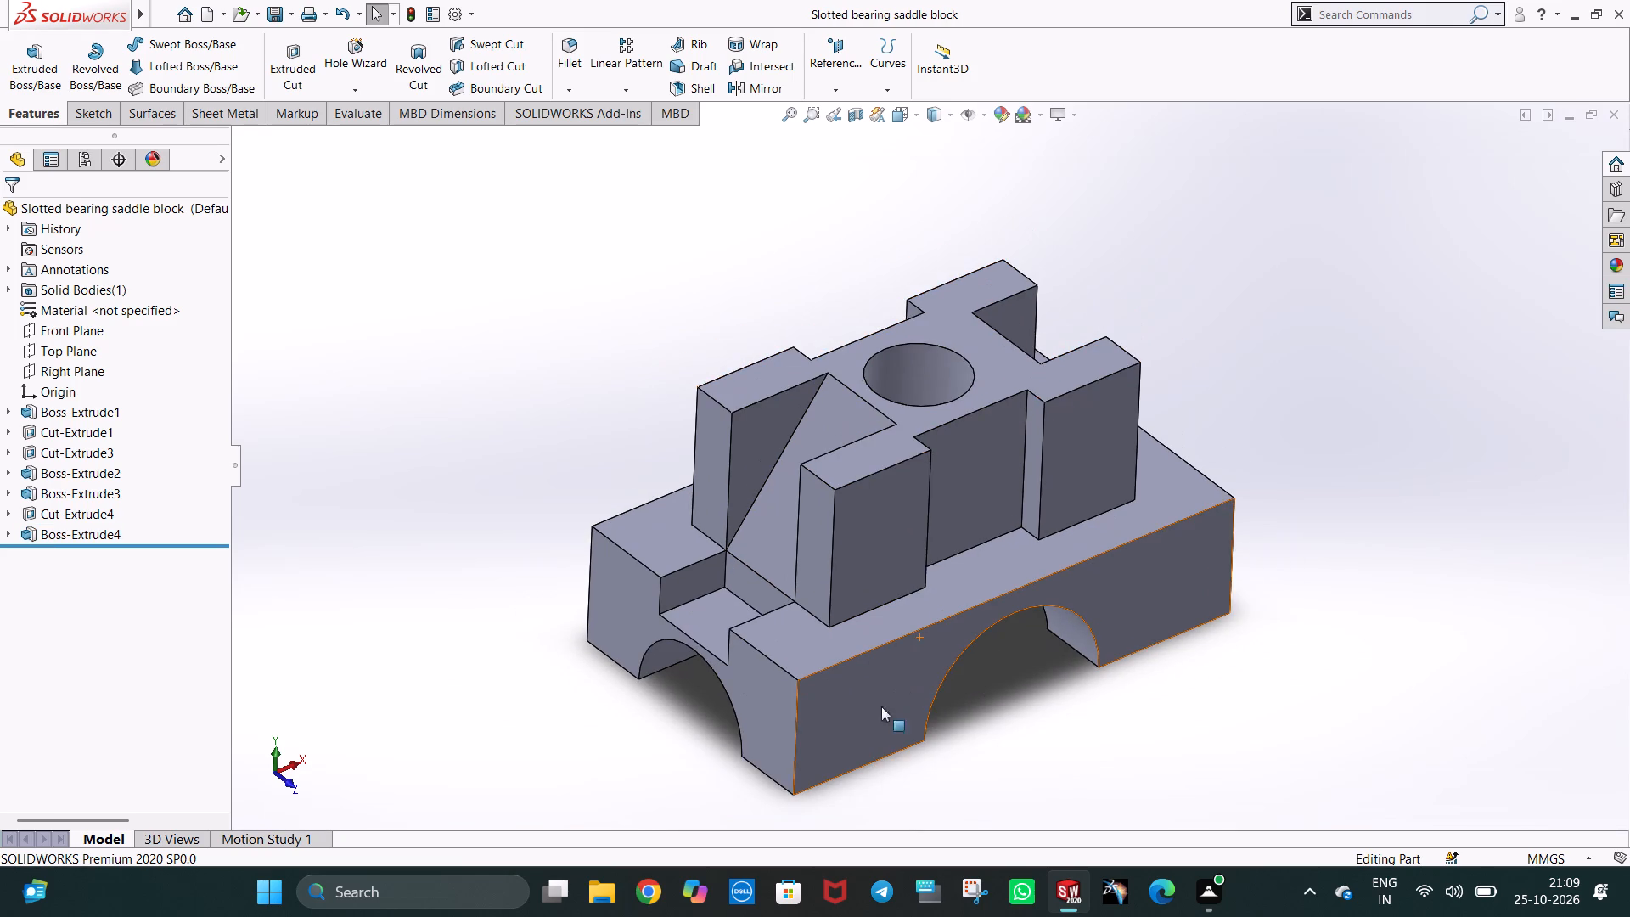
scroll(856, 737, down, 1)
click(1459, 492)
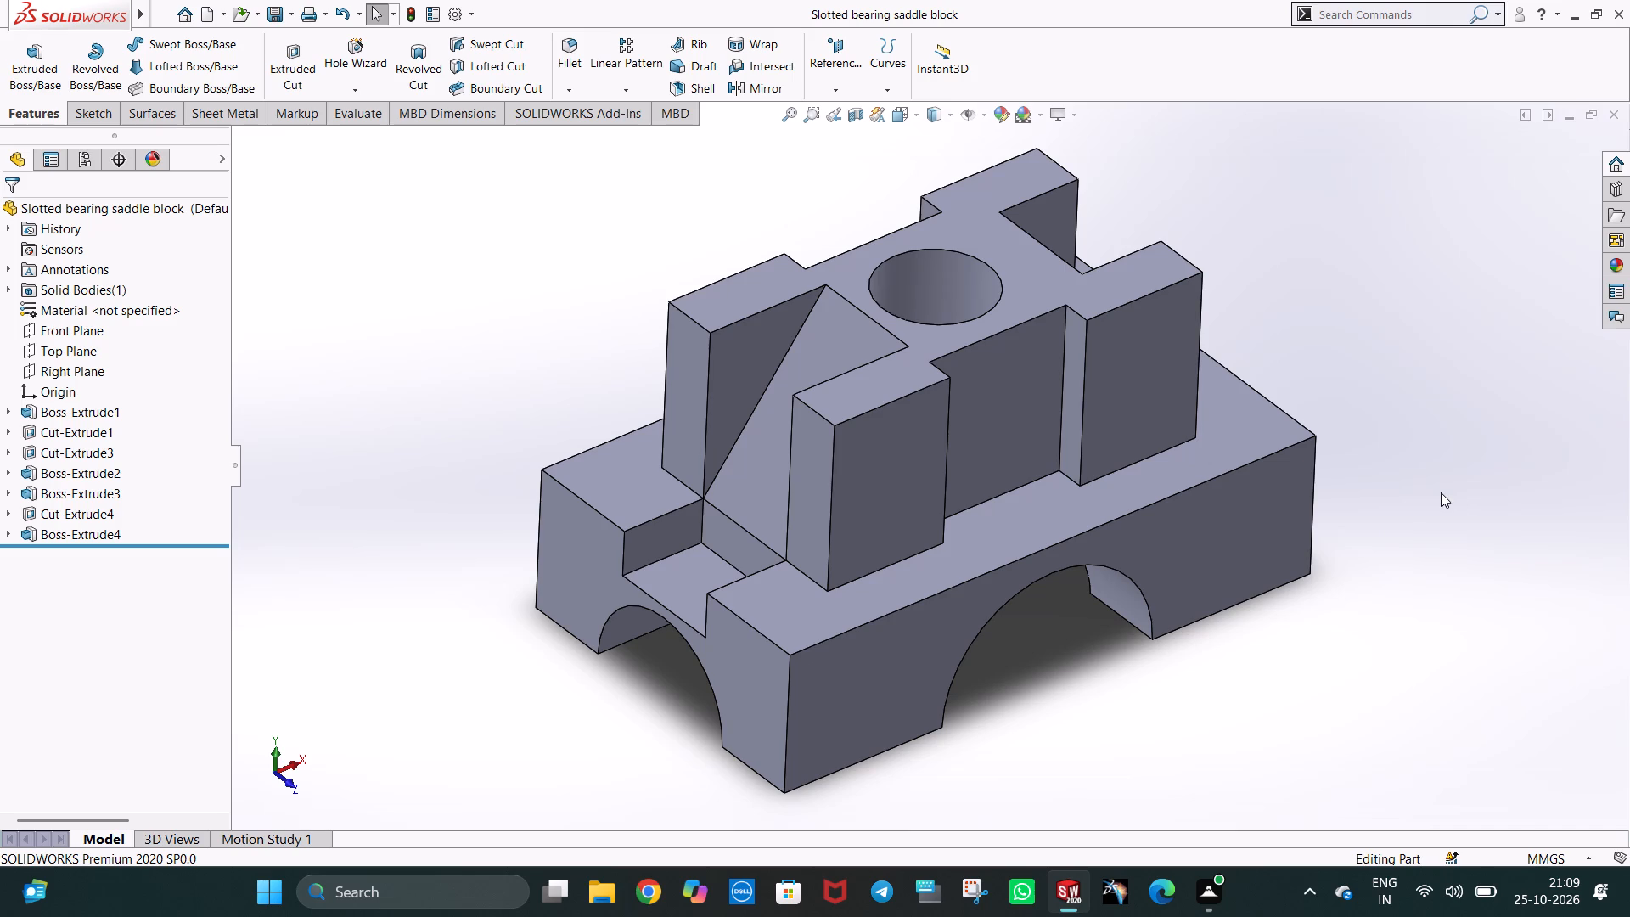
key(Print)
Capture the full SOLIDWORKS window, including the feature tree and the finished block, as a rectangular screenshot.
drag(4, 0, 1545, 727)
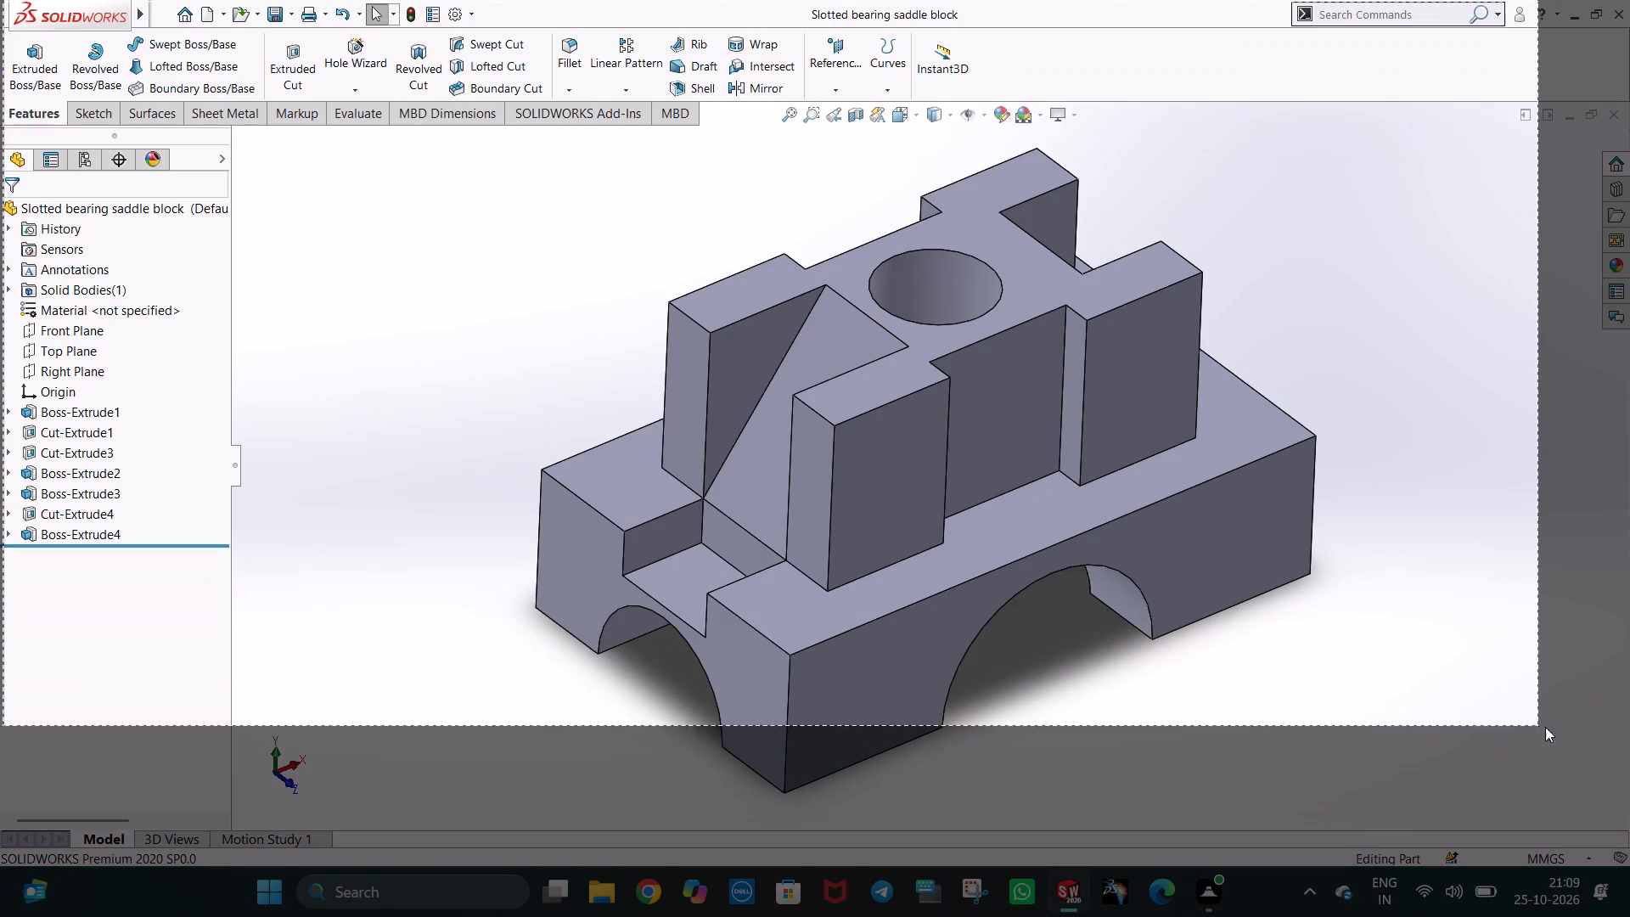
drag(1545, 727, 1628, 869)
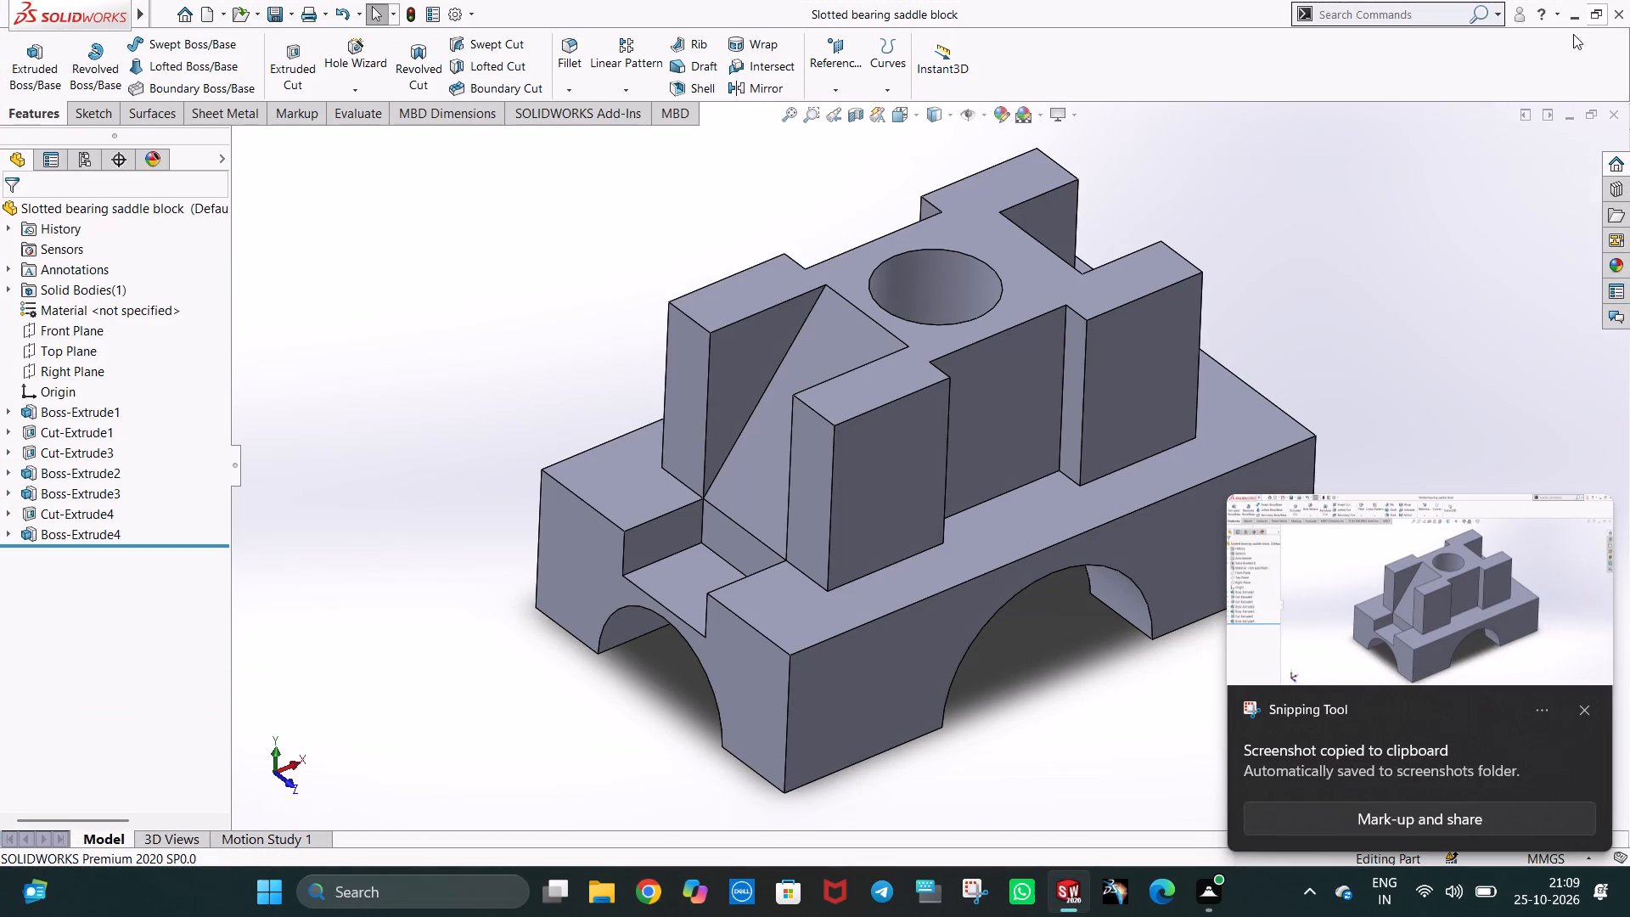
Close SOLIDWORKS and open the captured screenshot of the block in Snipping Tool.
click(1627, 8)
click(1455, 553)
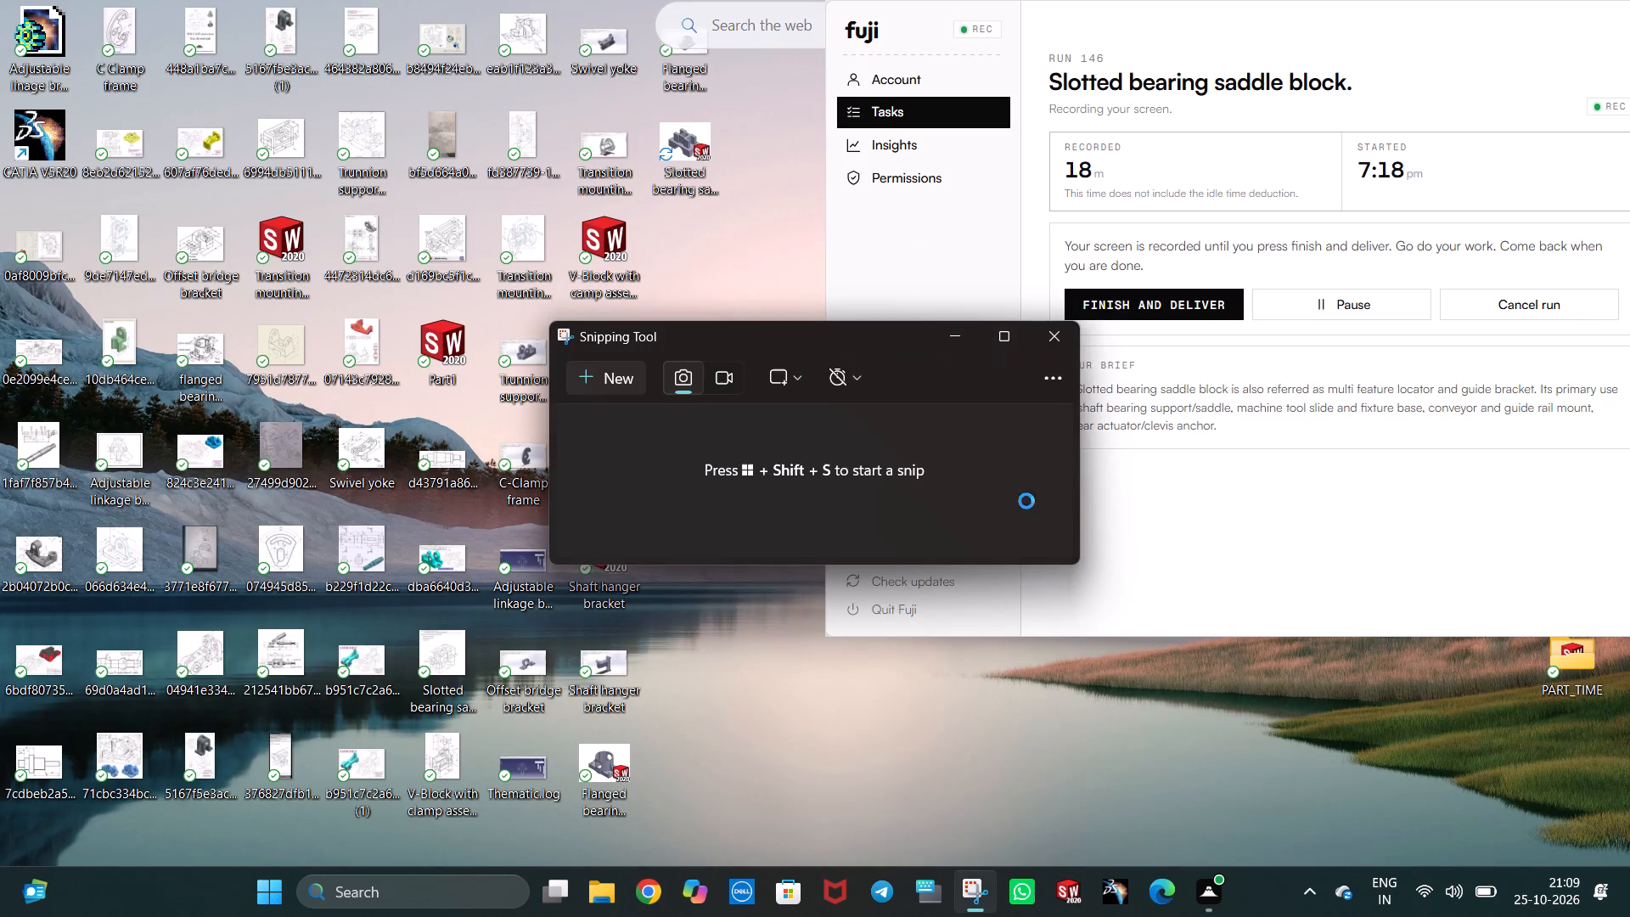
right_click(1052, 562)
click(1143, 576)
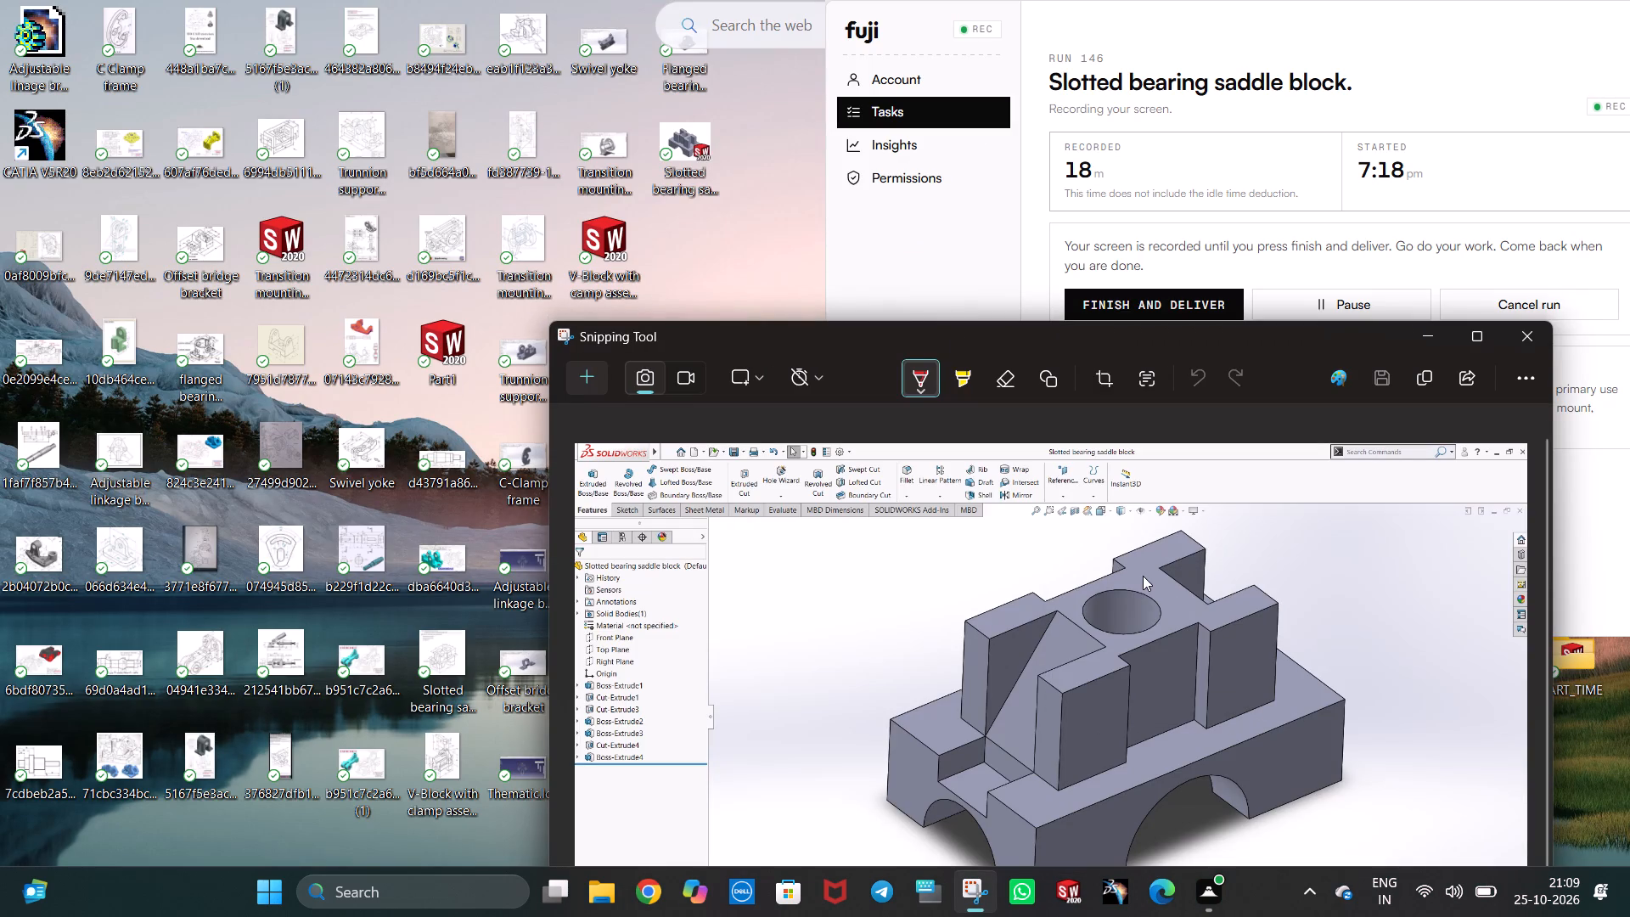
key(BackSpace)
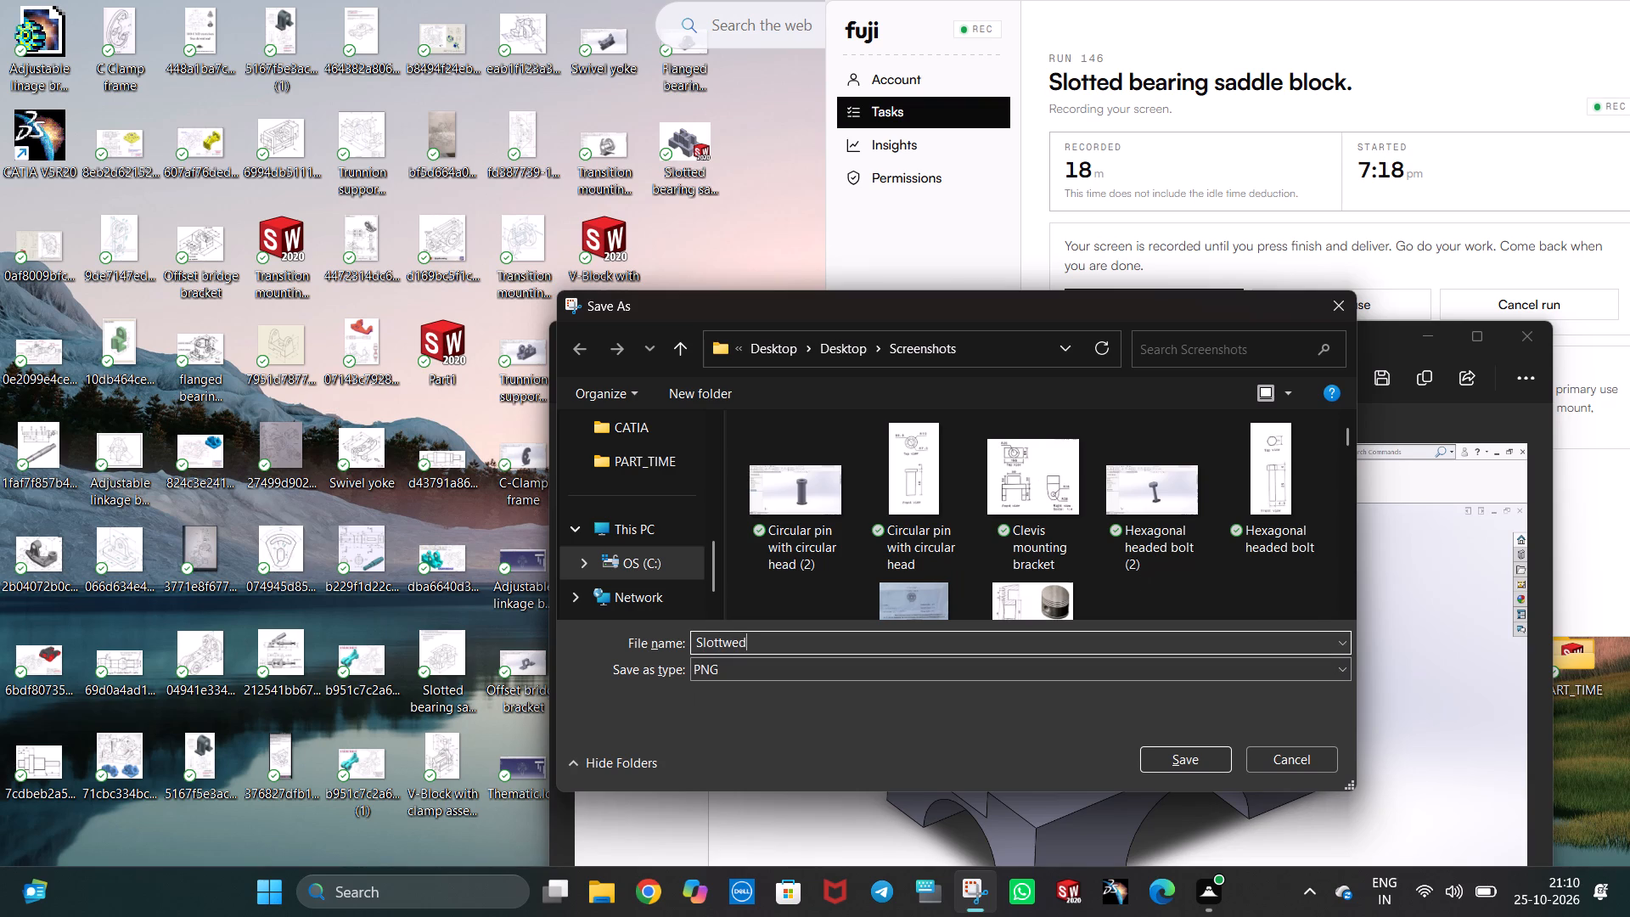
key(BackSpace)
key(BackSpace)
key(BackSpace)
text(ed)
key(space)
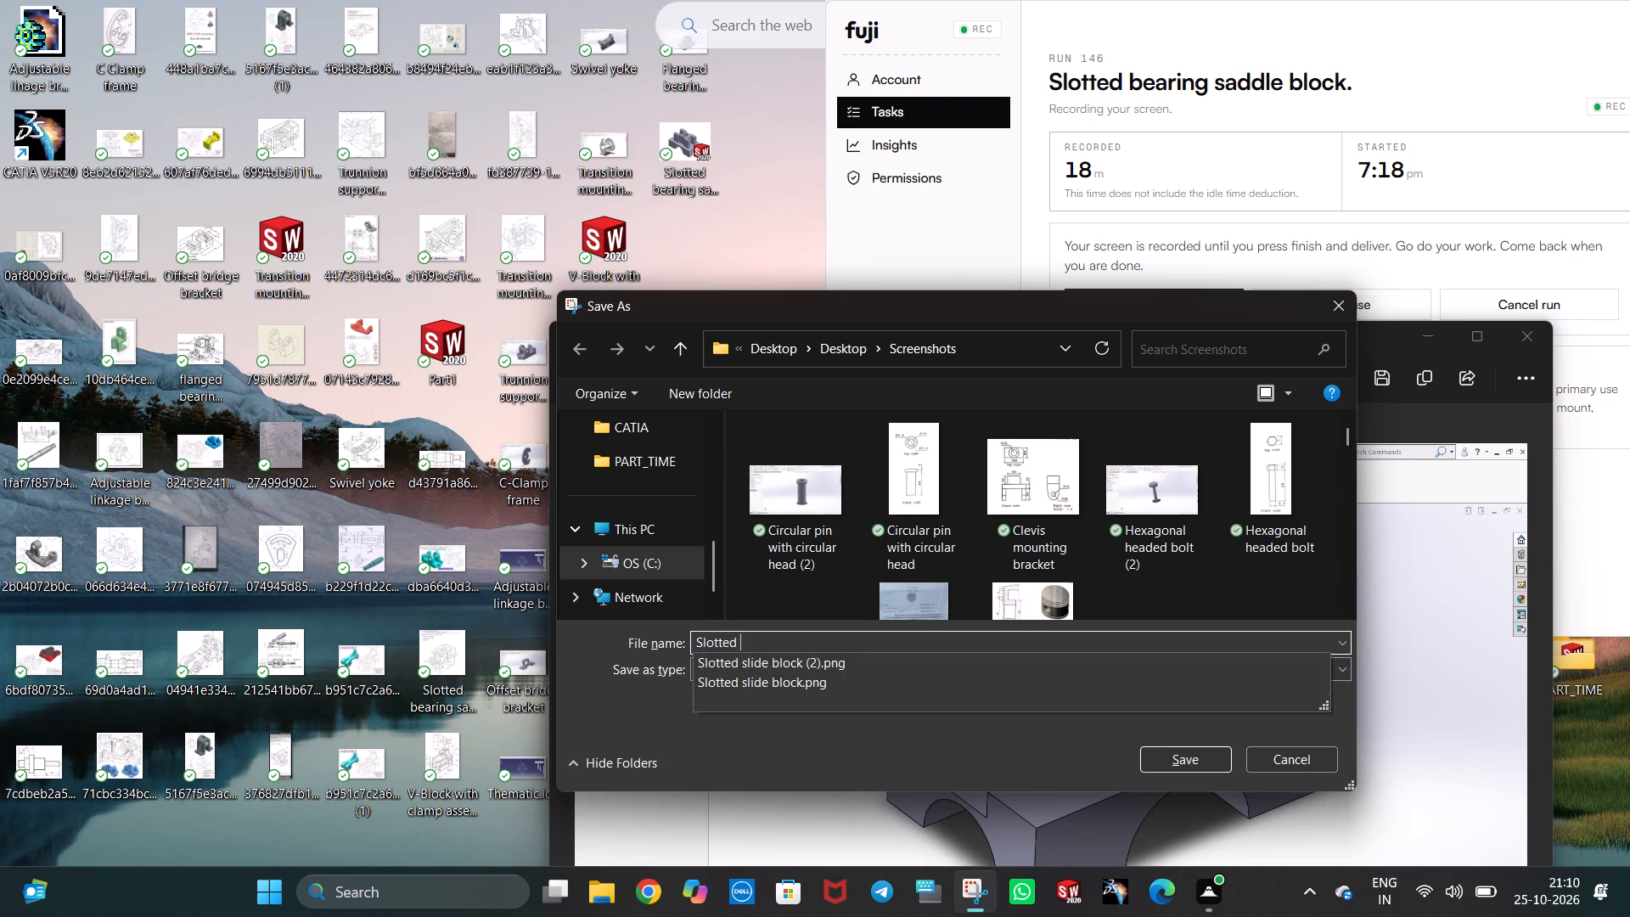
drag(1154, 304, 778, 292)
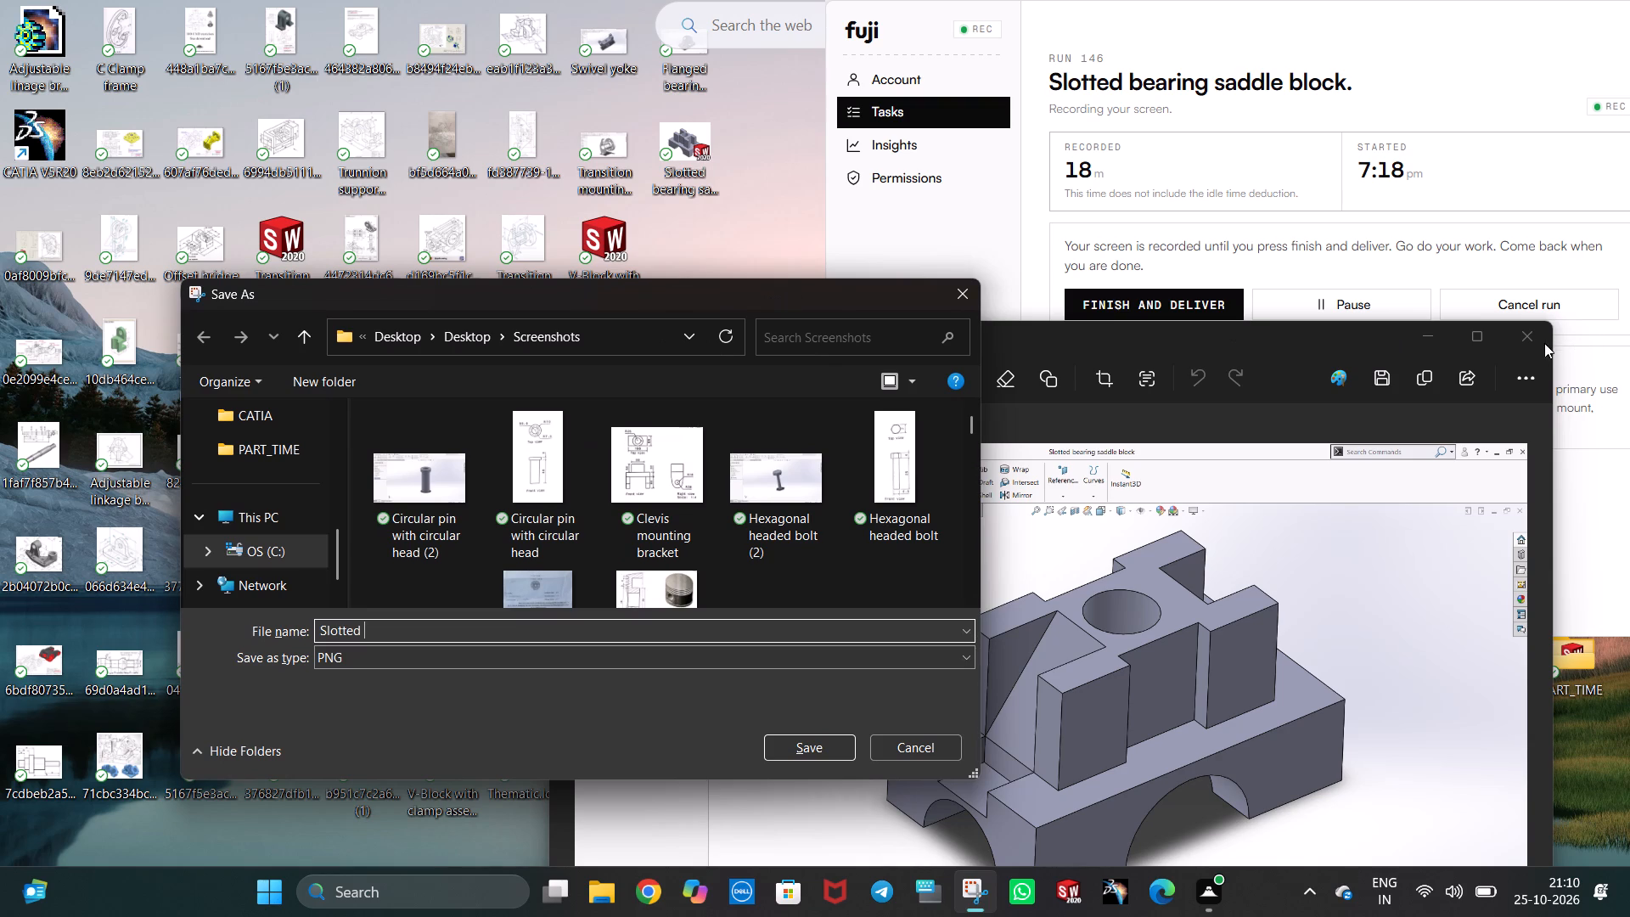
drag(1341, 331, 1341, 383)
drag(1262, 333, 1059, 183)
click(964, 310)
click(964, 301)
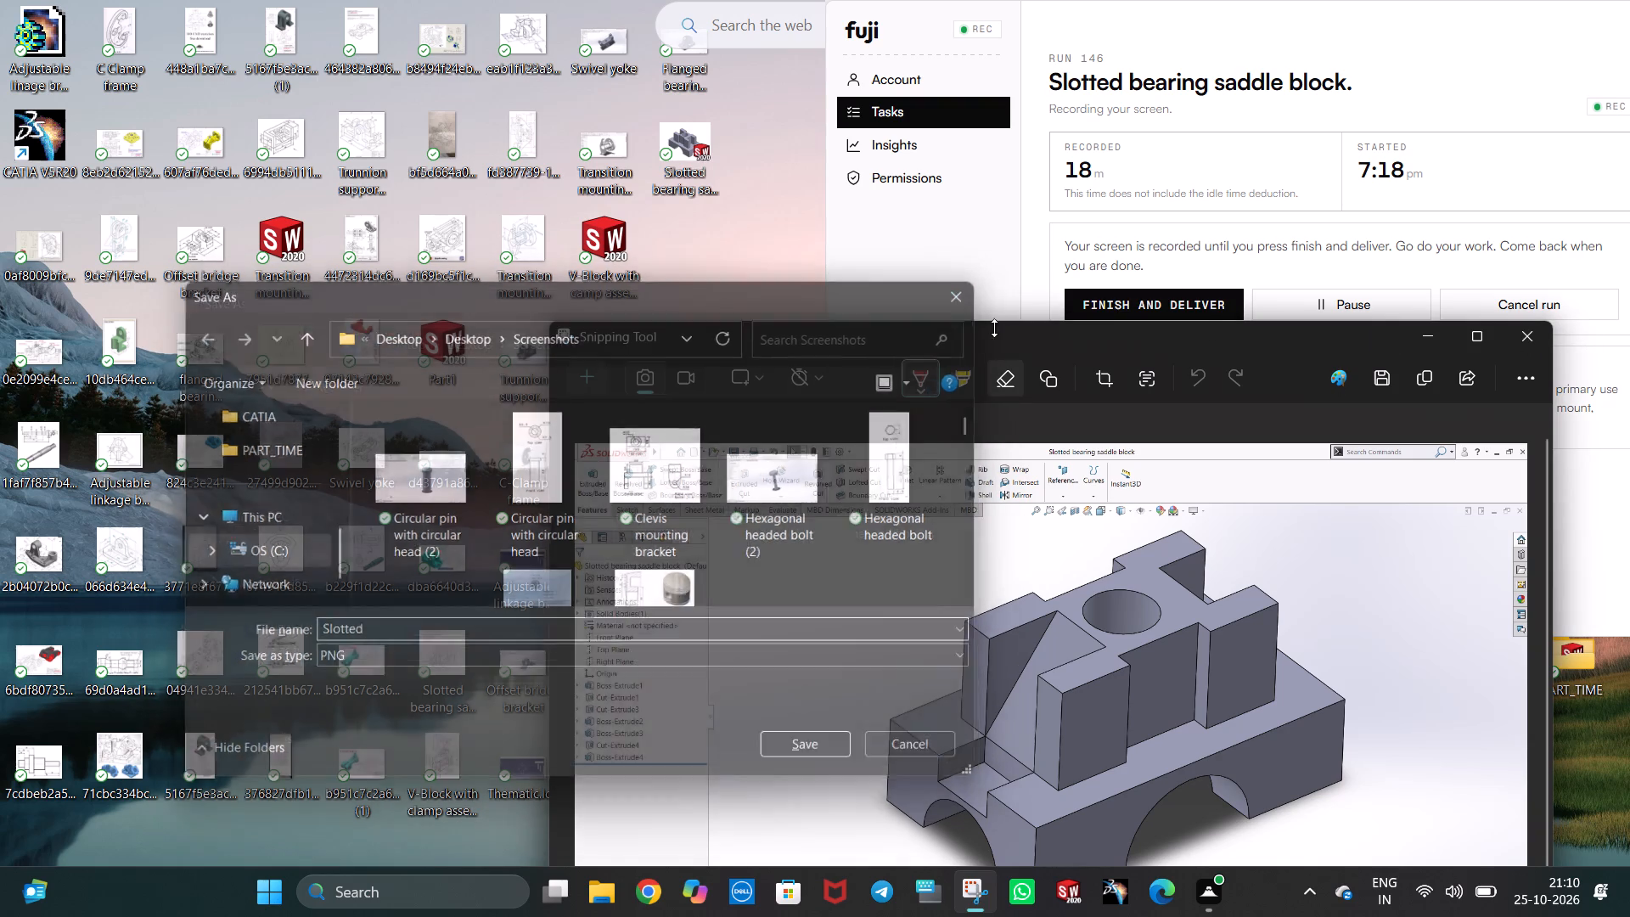
Save the screenshot to the Desktop as a PNG named Slotted bearing saddle block.
drag(1363, 333, 936, 245)
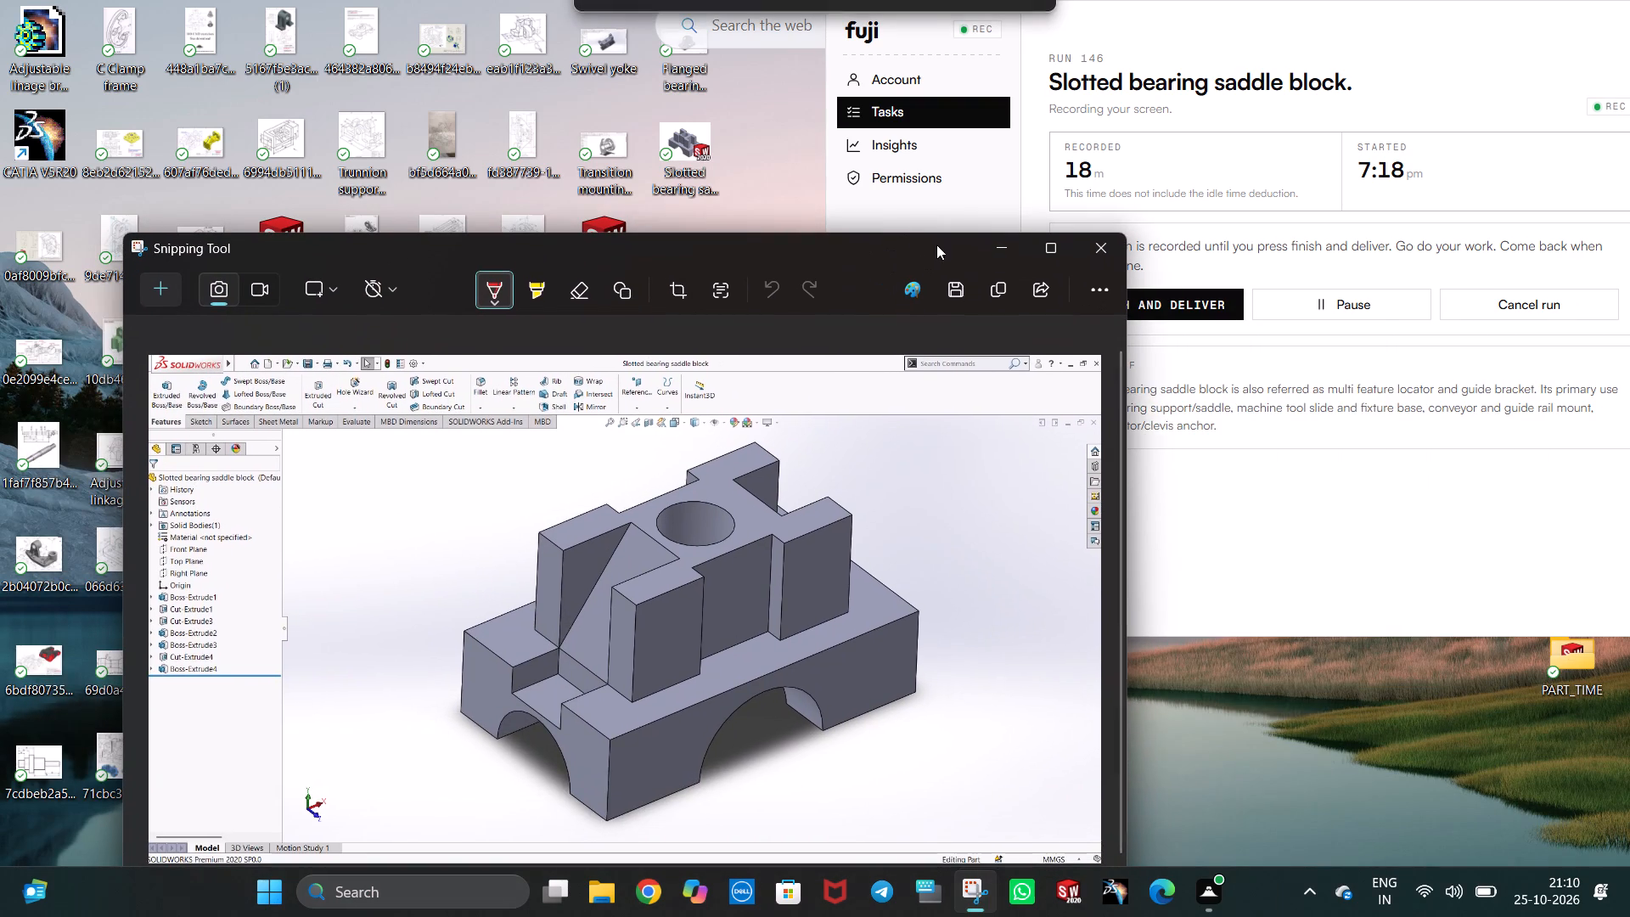
right_click(855, 476)
click(937, 493)
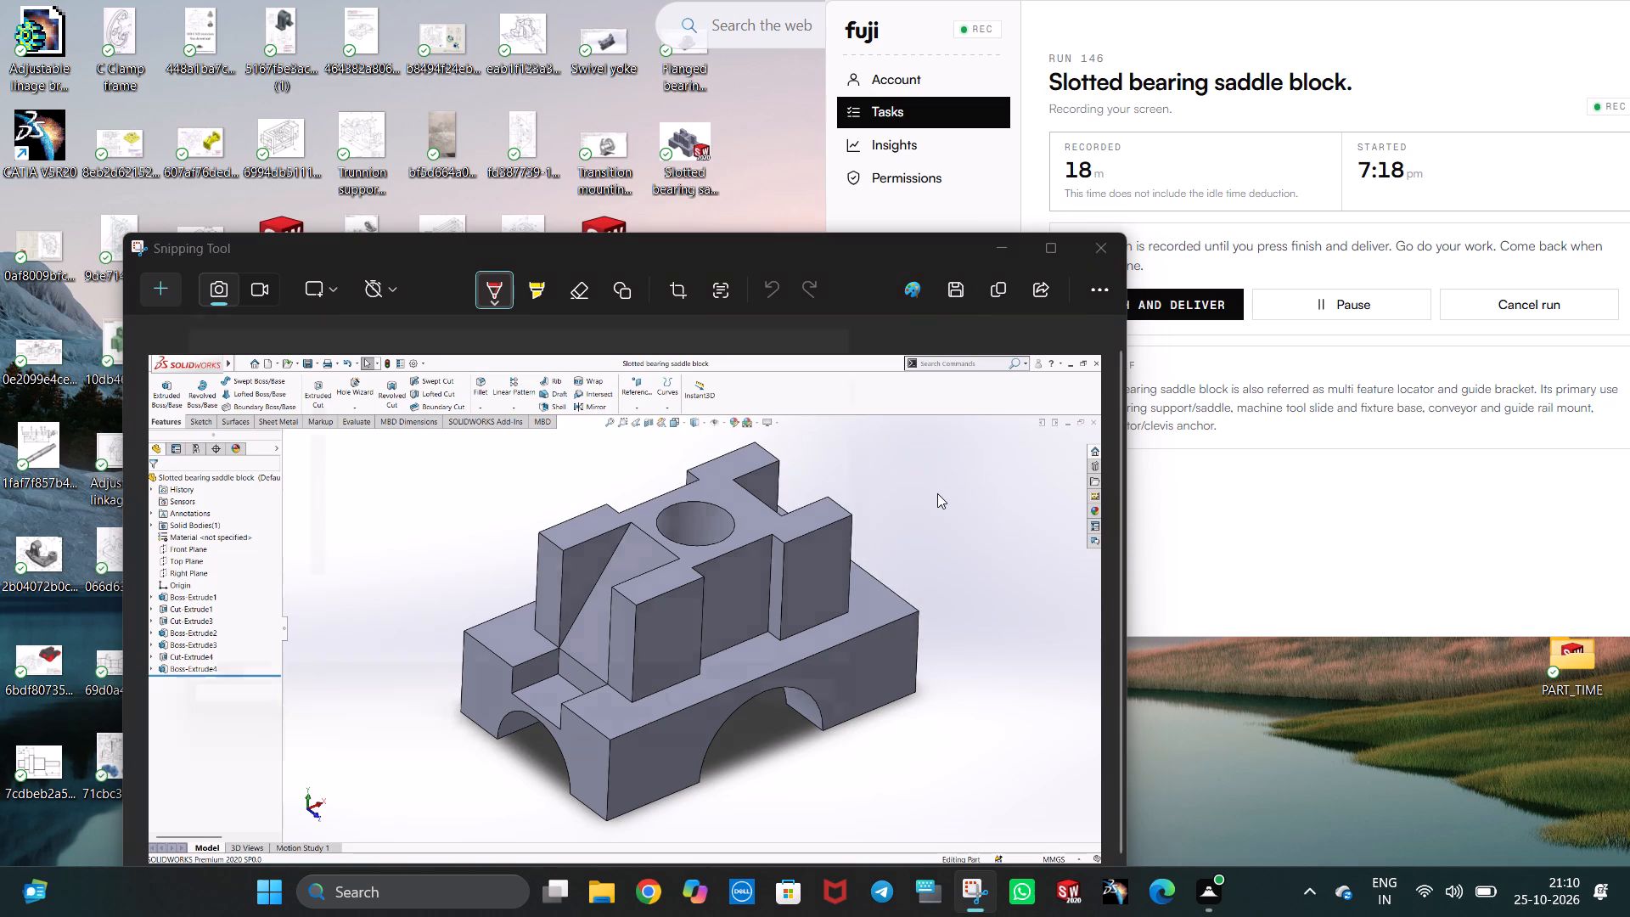
key(BackSpace)
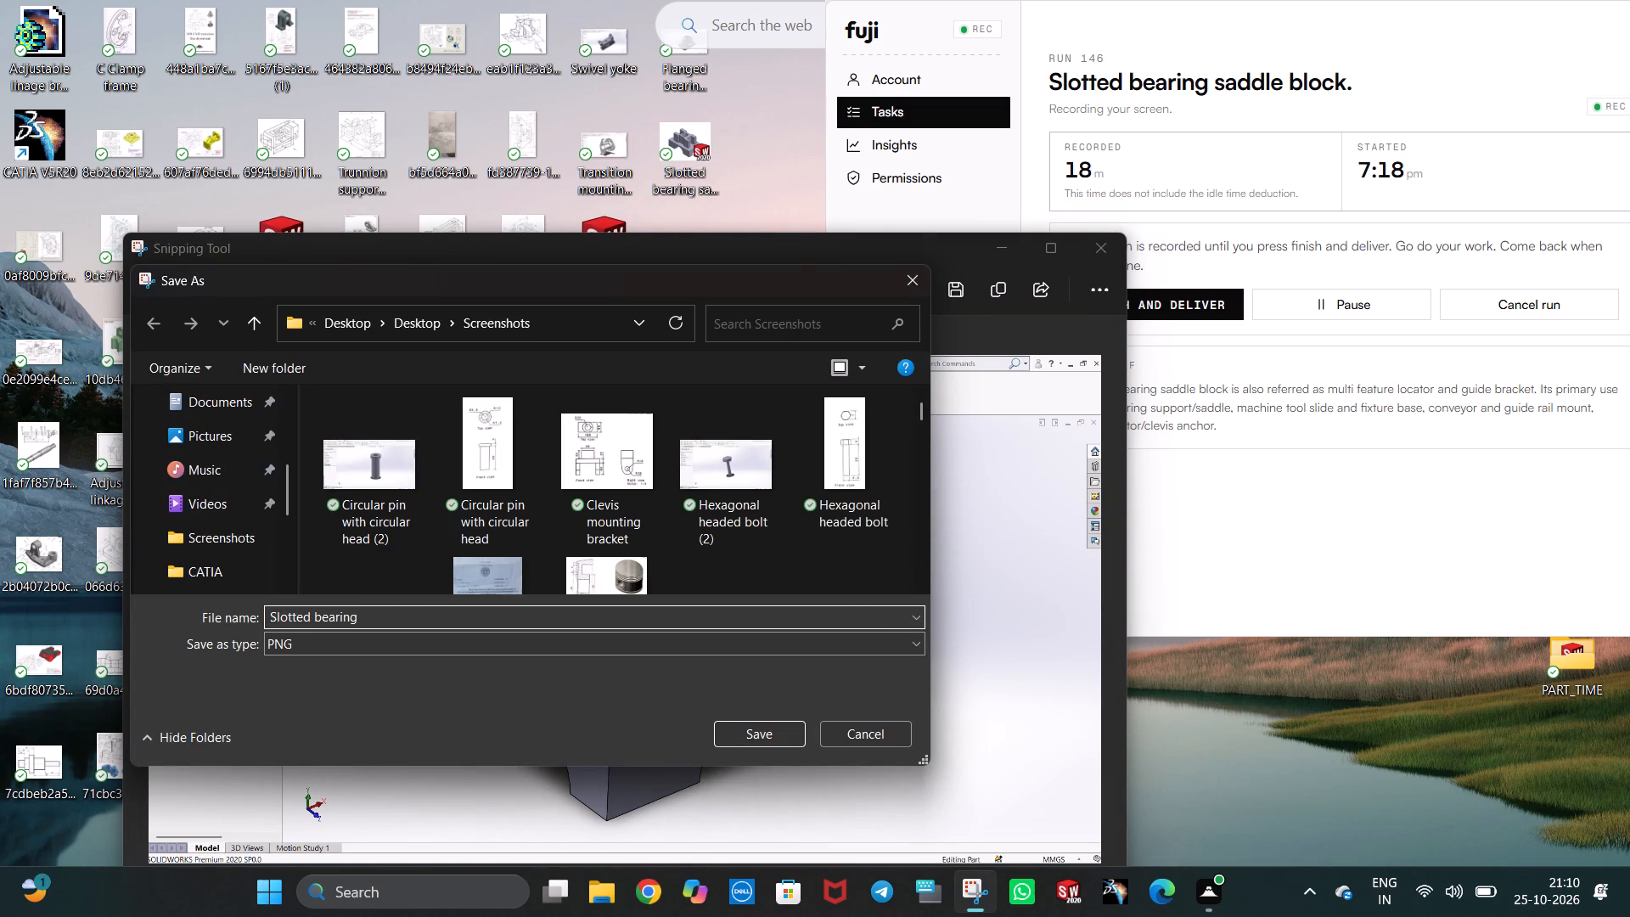
text(saddle block)
scroll(204, 542, up, 4)
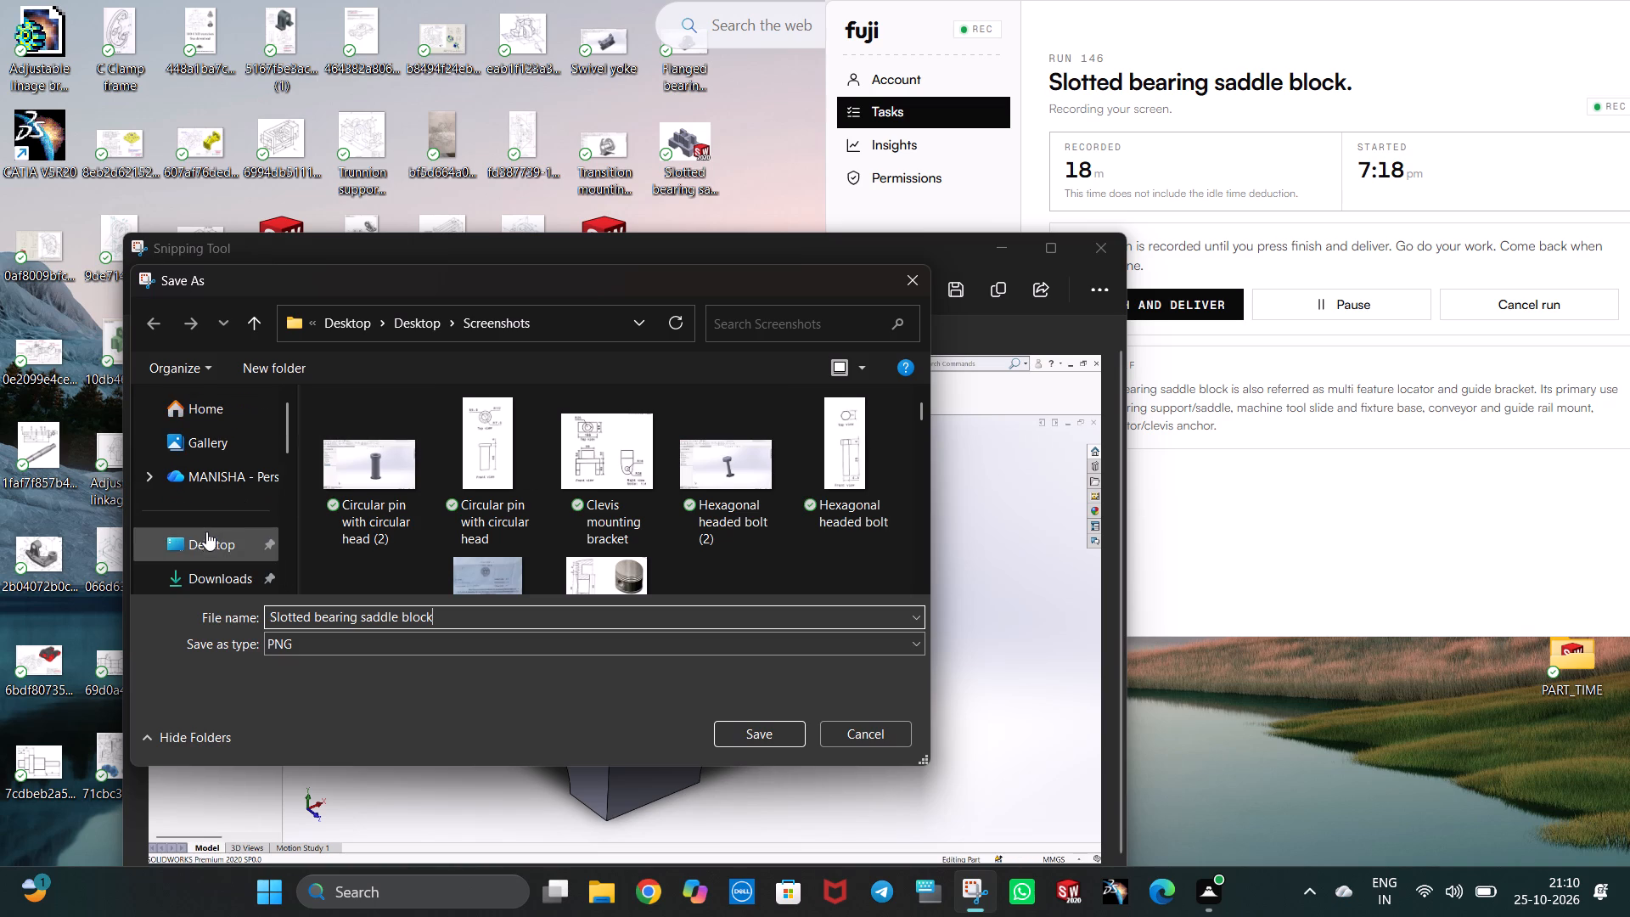
click(206, 537)
click(745, 725)
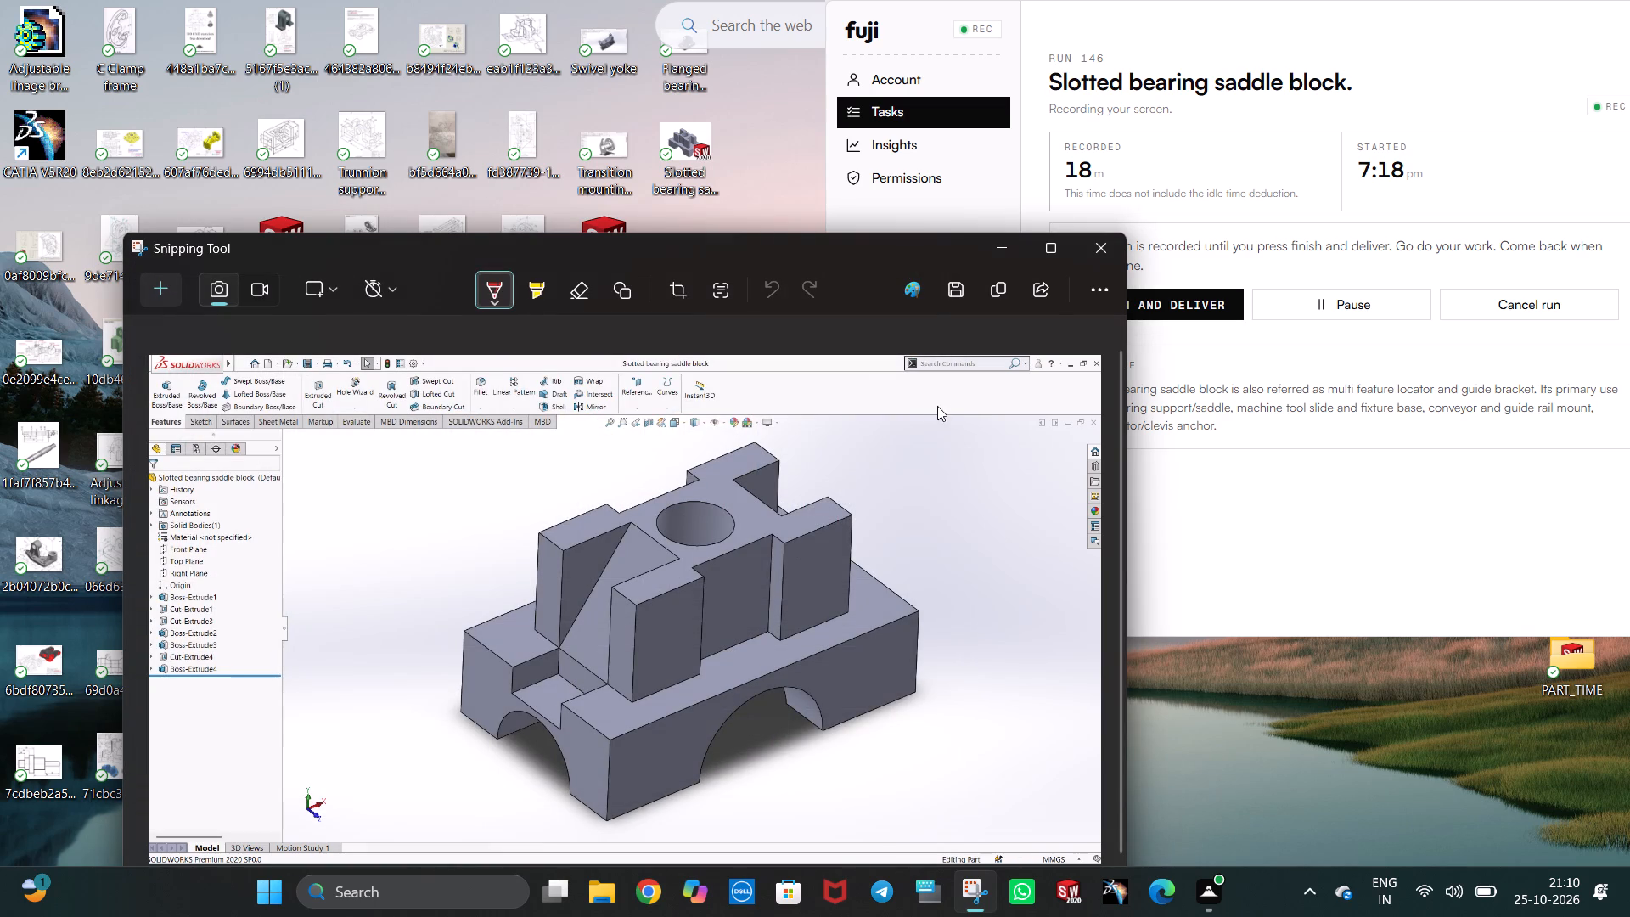